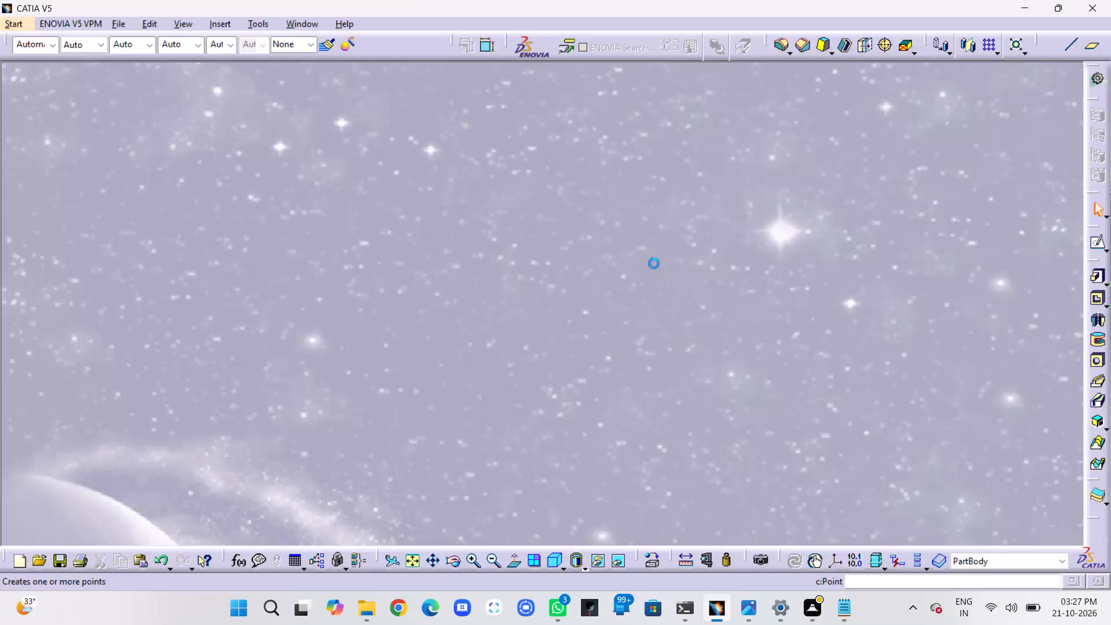
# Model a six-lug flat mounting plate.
# Open the Six-lug mounting flange image from the Catia v5 dwg fuji folder and place it side by side with CATIA.
pyautogui.moveTo(604, 0); pyautogui.dragTo(1110, 178)
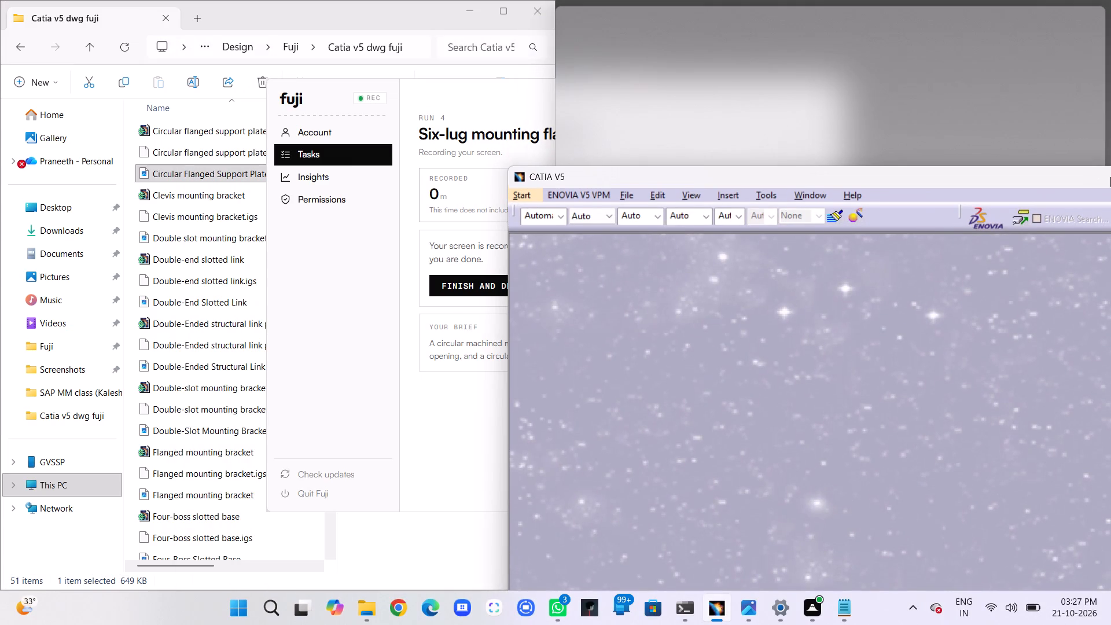
pyautogui.moveTo(1110, 178); pyautogui.dragTo(1110, 180)
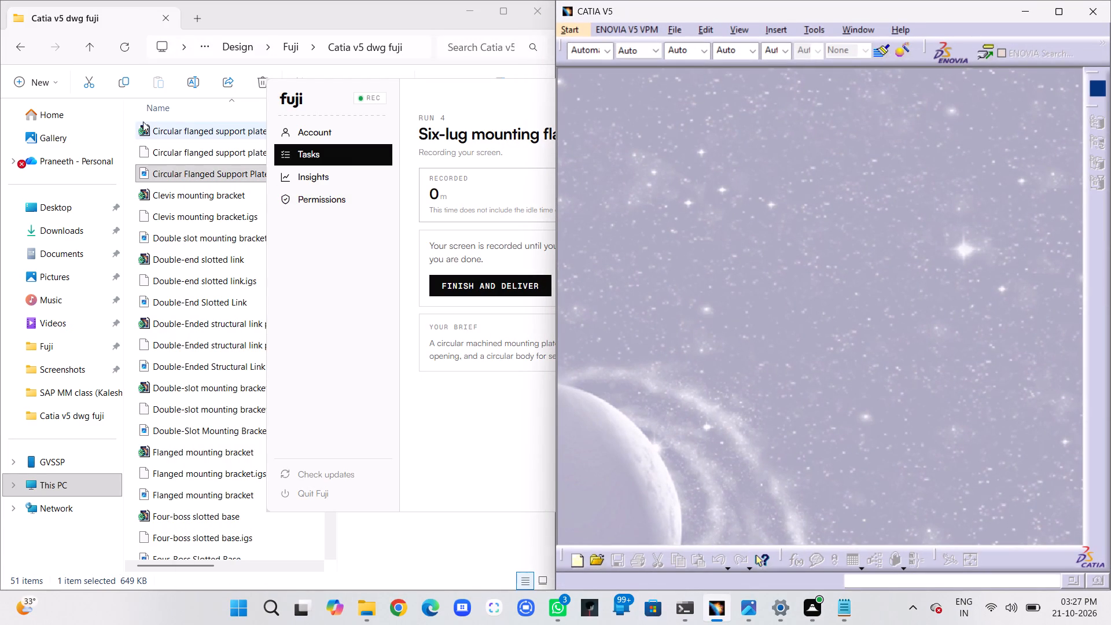
pyautogui.click(247, 13)
pyautogui.scroll(-1, 178, 323)
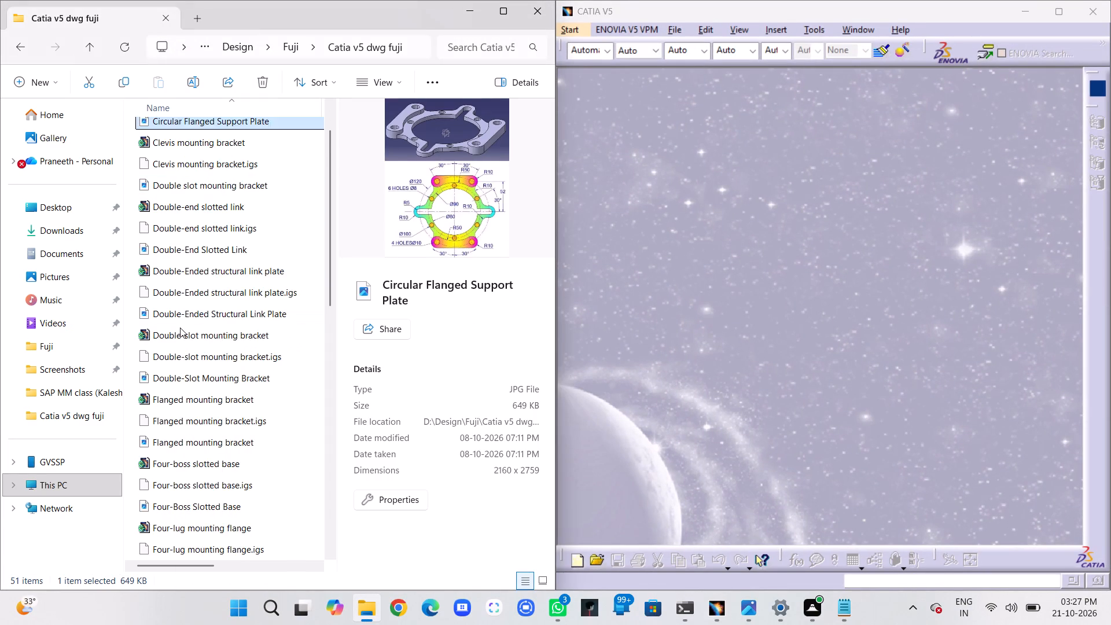
pyautogui.scroll(-5, 180, 328)
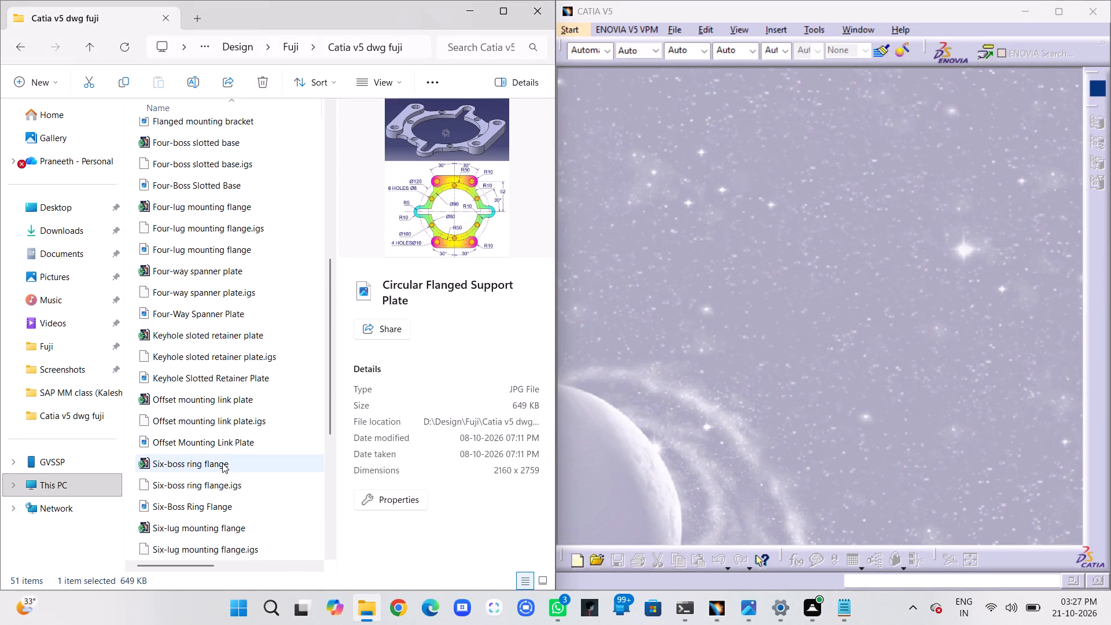
pyautogui.scroll(-1, 227, 475)
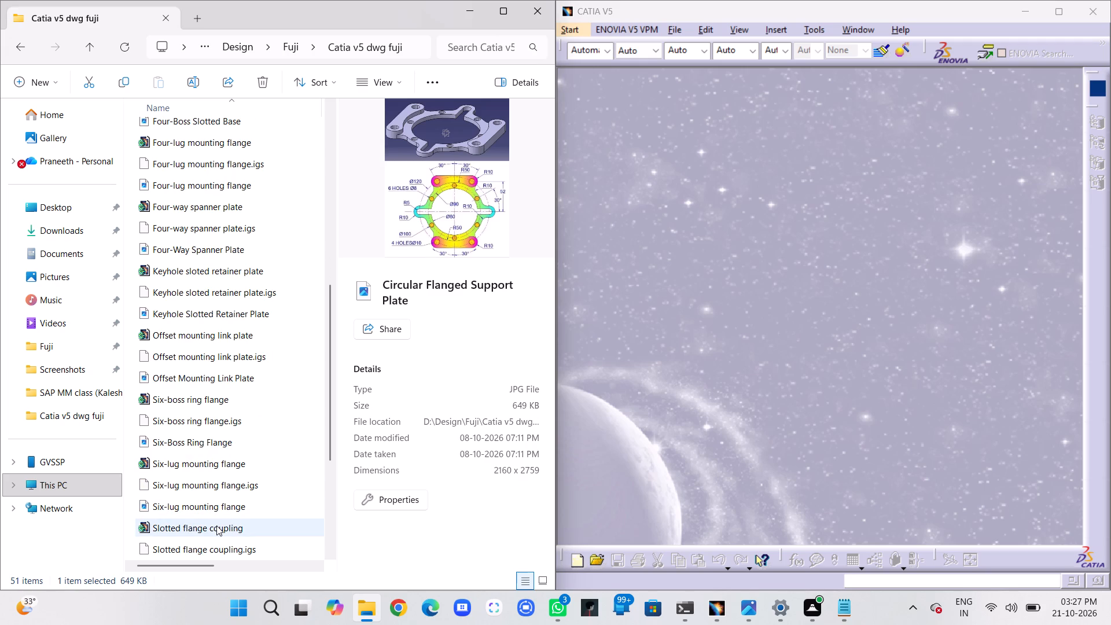
pyautogui.doubleClick(224, 507)
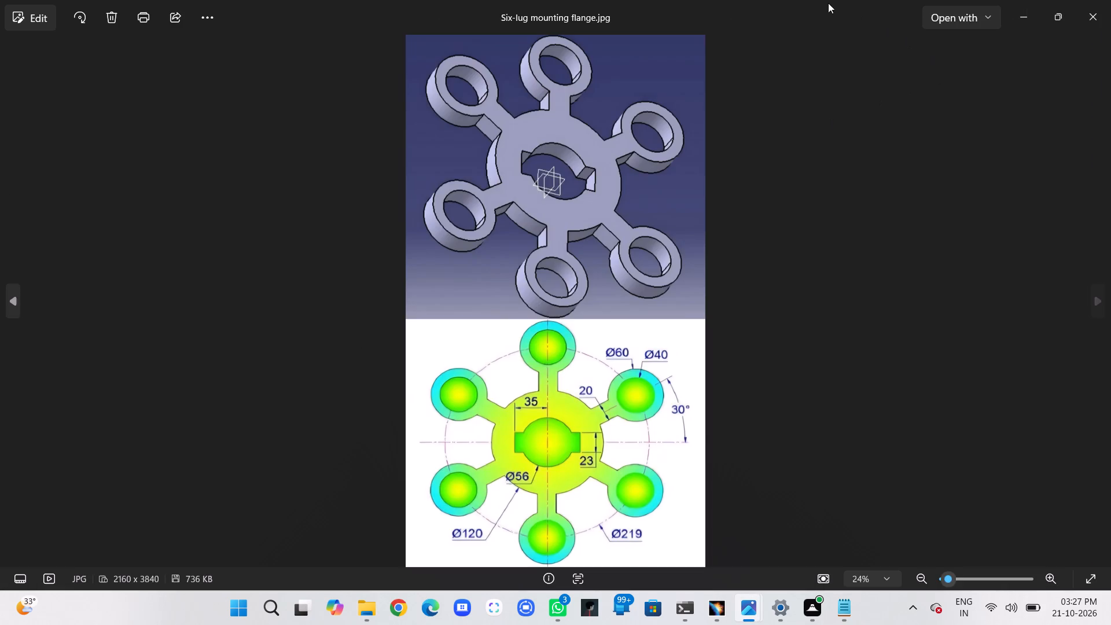
pyautogui.moveTo(818, 1); pyautogui.dragTo(0, 131)
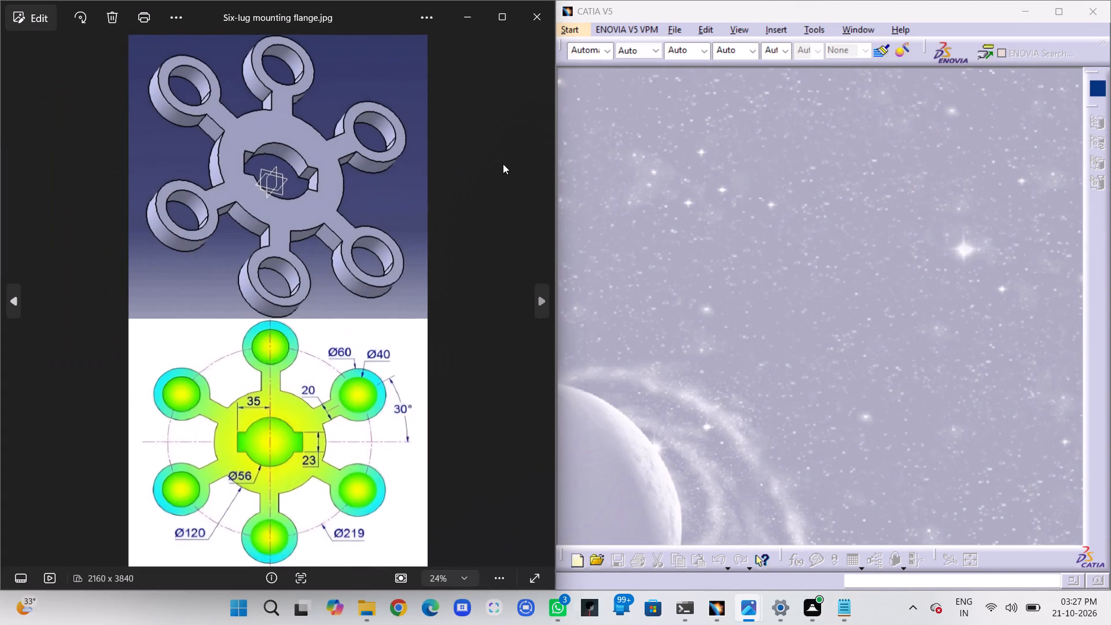
# Create a new part in the Part Design workbench.
pyautogui.click(807, 211)
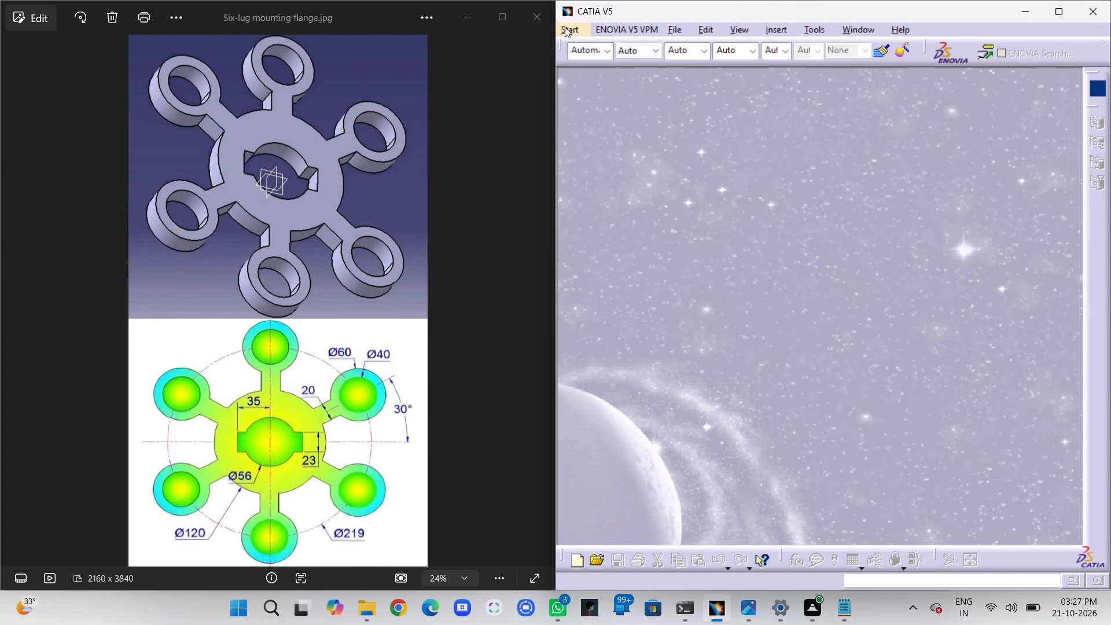
pyautogui.click(565, 27)
pyautogui.click(885, 62)
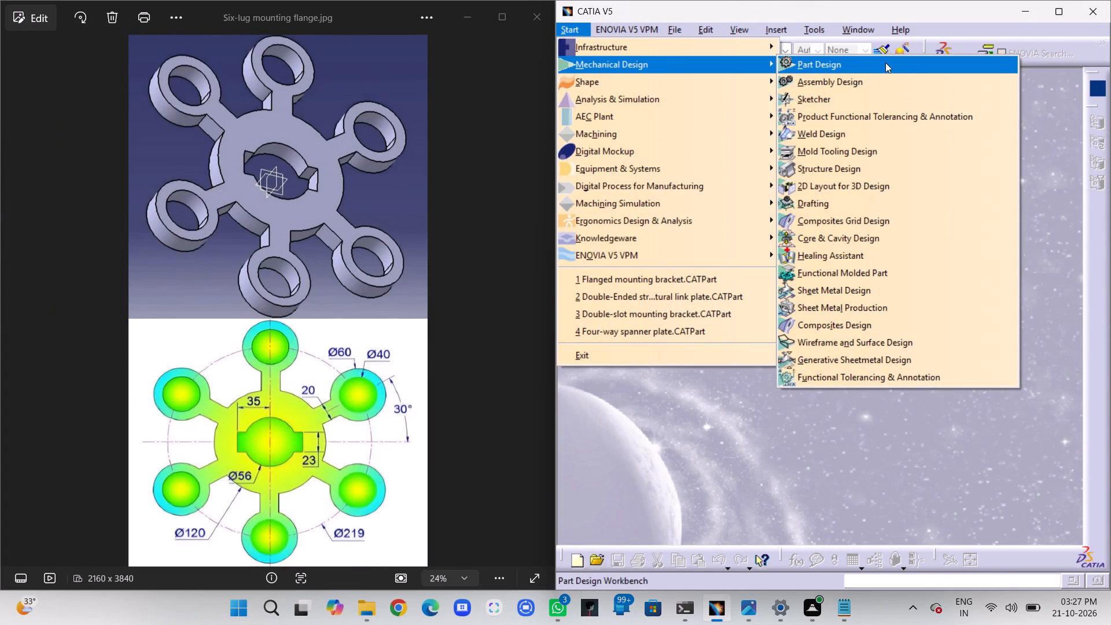
pyautogui.click(1003, 523)
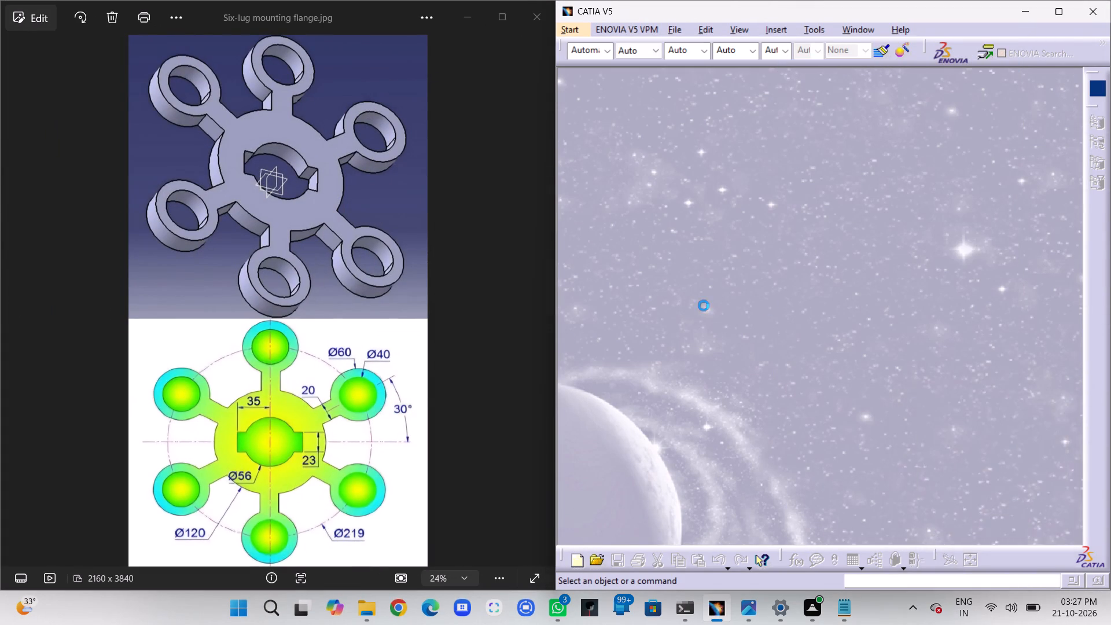
# Examine the six-lug flange drawing for its shape and dimensions, and dismiss the notification that covers the part window.
pyautogui.scroll(-5, 289, 384)
pyautogui.keyDown('ctrl'); pyautogui.scroll(4, 253, 482); pyautogui.keyUp('ctrl')
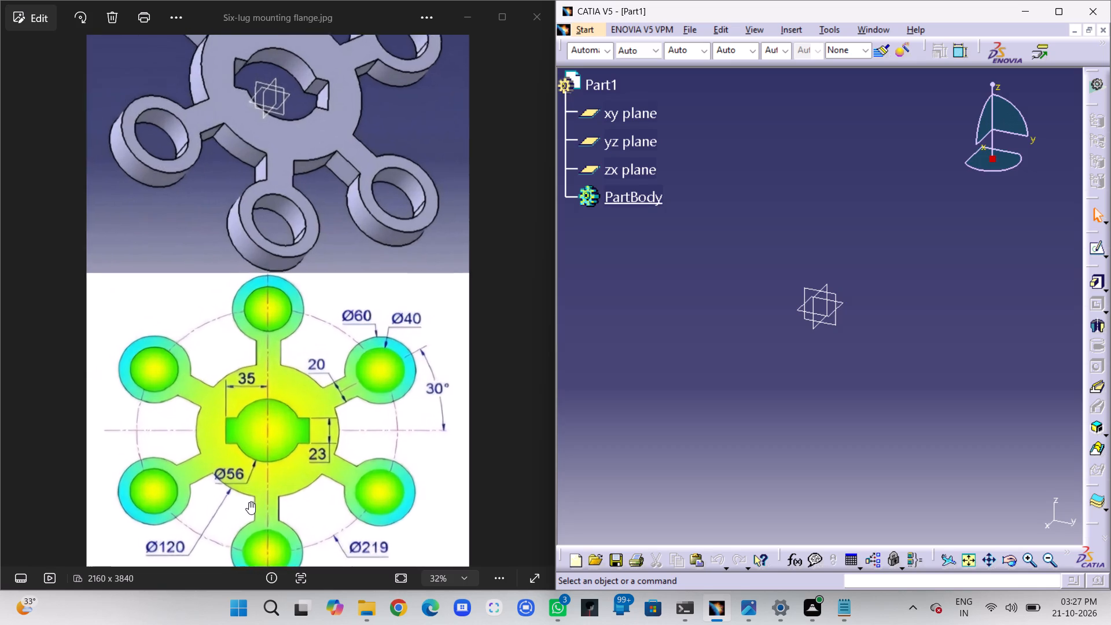
pyautogui.keyDown('ctrl'); pyautogui.scroll(3, 249, 502); pyautogui.keyUp('ctrl')
pyautogui.scroll(-7, 309, 330)
pyautogui.keyDown('ctrl'); pyautogui.scroll(-2, 310, 414); pyautogui.keyUp('ctrl')
pyautogui.keyDown('ctrl'); pyautogui.scroll(2, 229, 442); pyautogui.keyUp('ctrl')
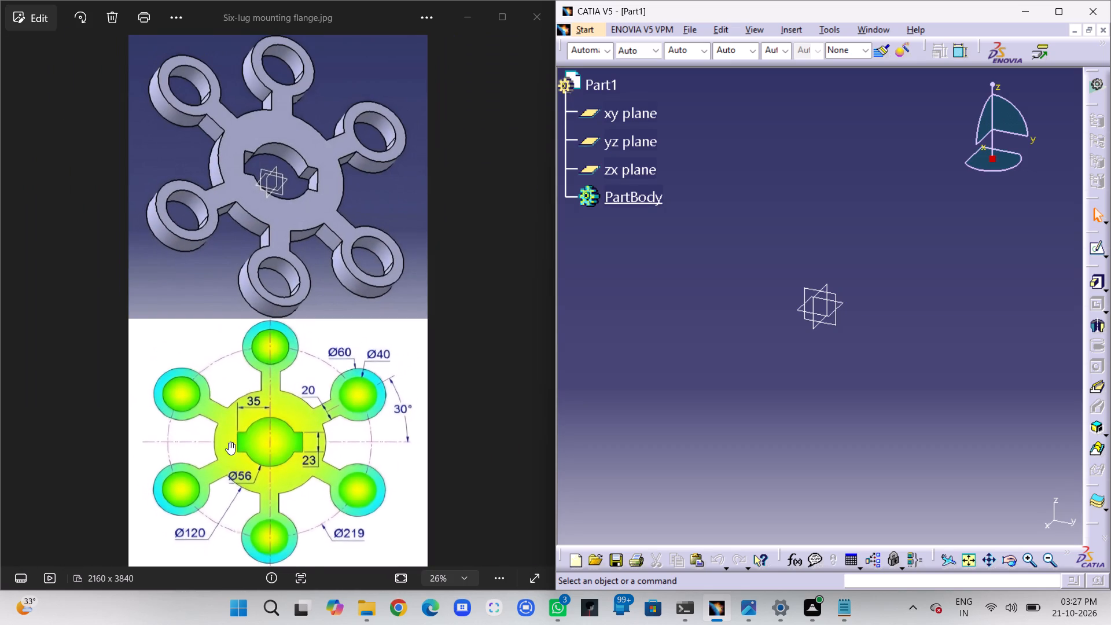
pyautogui.keyDown('ctrl'); pyautogui.scroll(2, 229, 442); pyautogui.keyUp('ctrl')
pyautogui.moveTo(286, 378); pyautogui.dragTo(312, 165, button='middle')
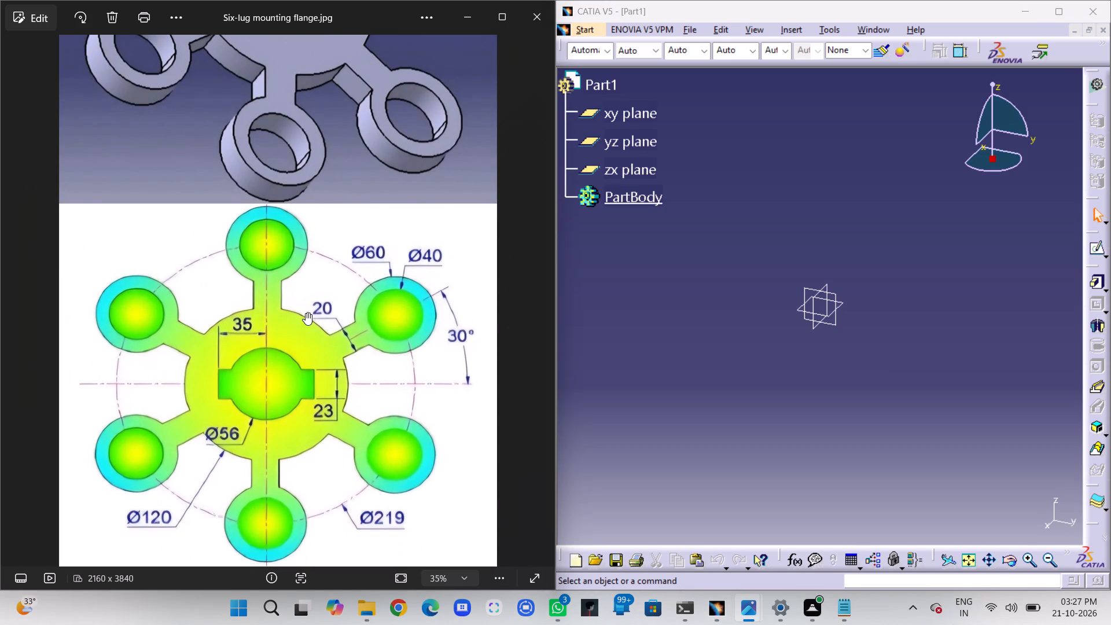
pyautogui.click(901, 308)
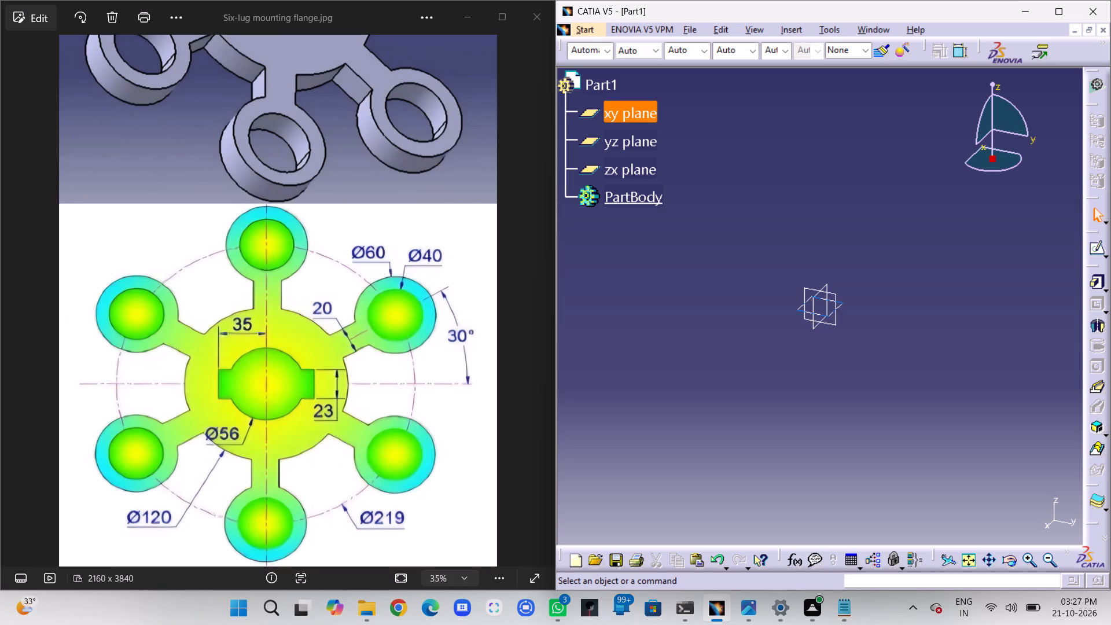
pyautogui.scroll(3, 309, 256)
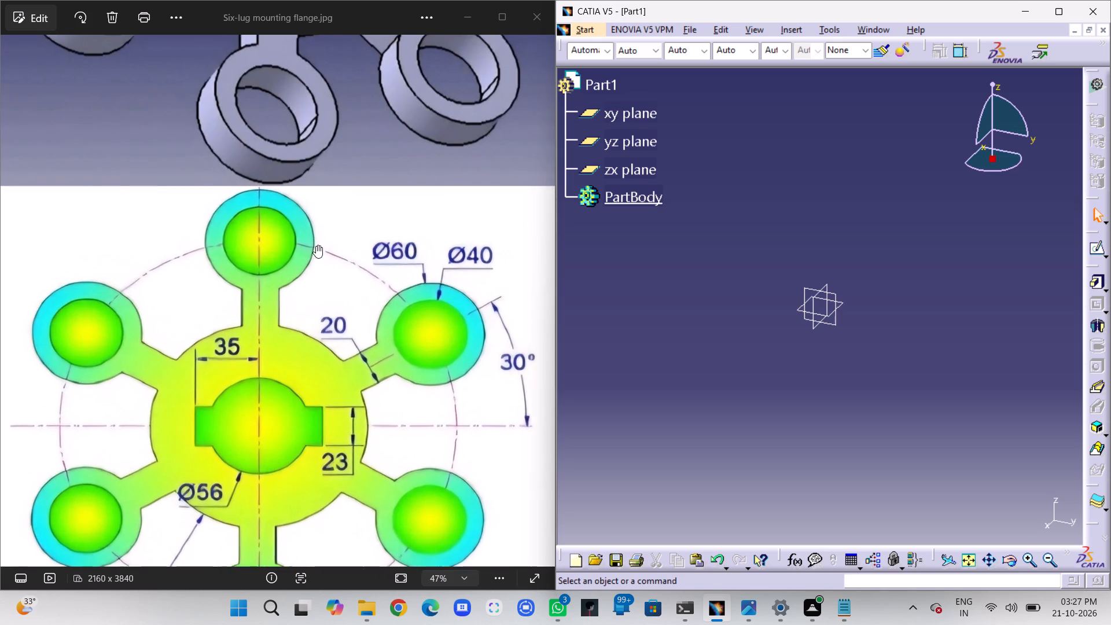
pyautogui.scroll(-5, 316, 244)
pyautogui.moveTo(320, 218); pyautogui.dragTo(320, 385, button='middle')
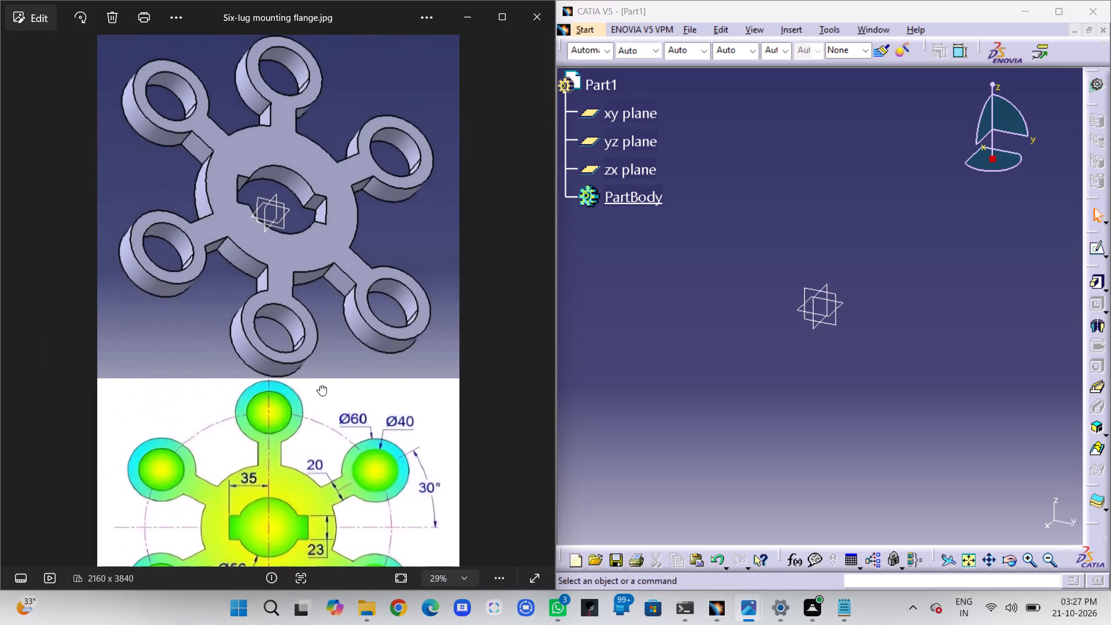
pyautogui.moveTo(320, 385); pyautogui.dragTo(337, 166, button='middle')
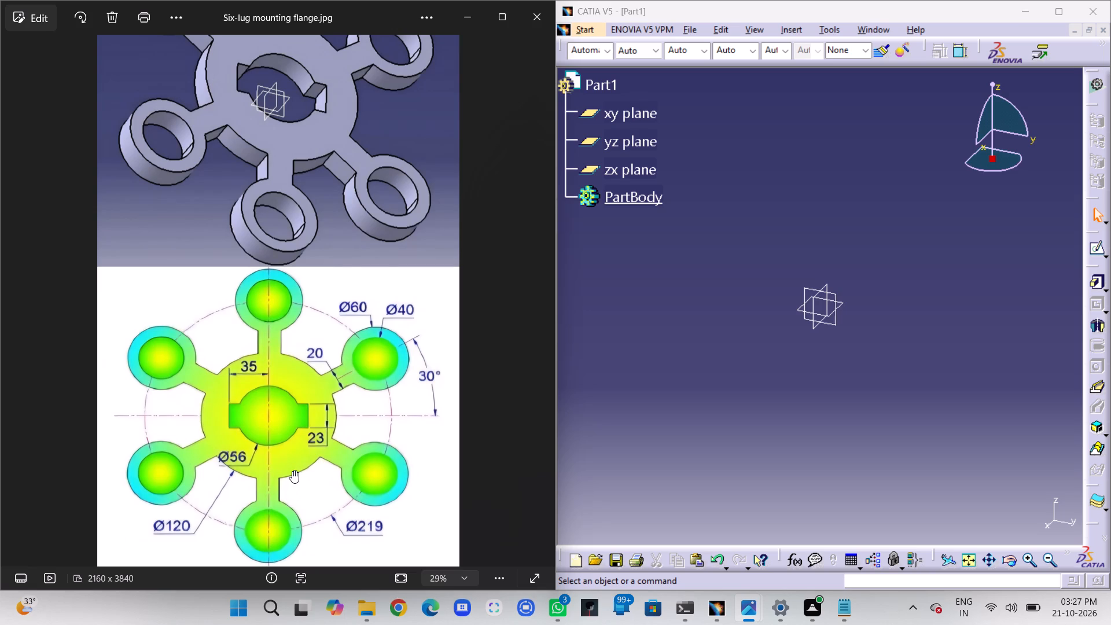
pyautogui.keyDown('ctrl'); pyautogui.scroll(1, 292, 469); pyautogui.keyUp('ctrl')
pyautogui.scroll(-2, 291, 420)
pyautogui.scroll(2, 284, 440)
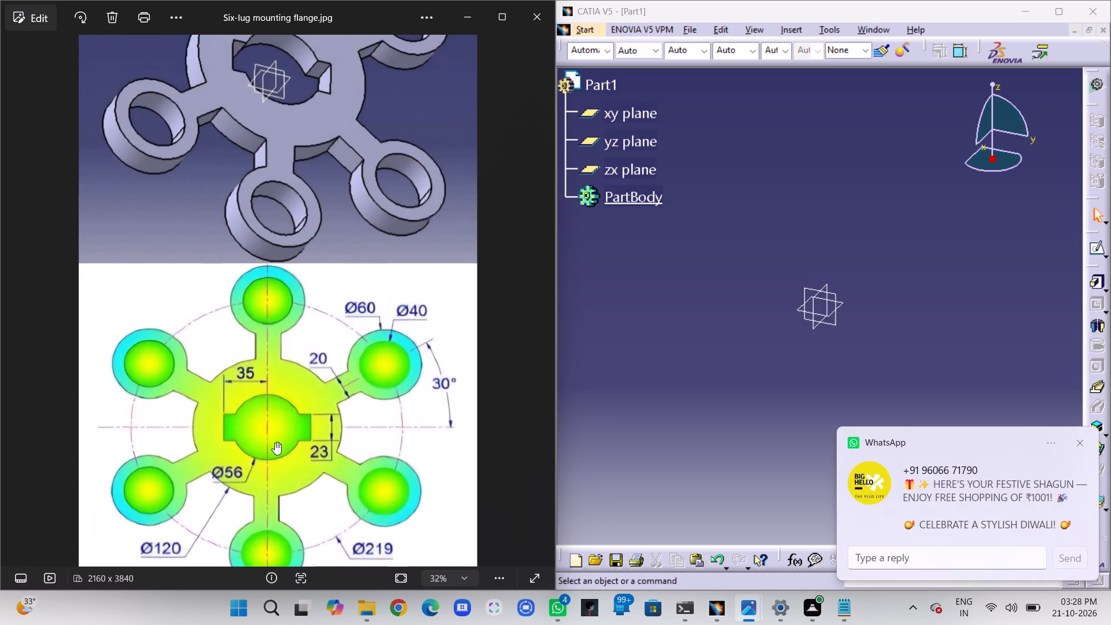
pyautogui.moveTo(275, 442); pyautogui.dragTo(303, 378, button='middle')
pyautogui.click(675, 369)
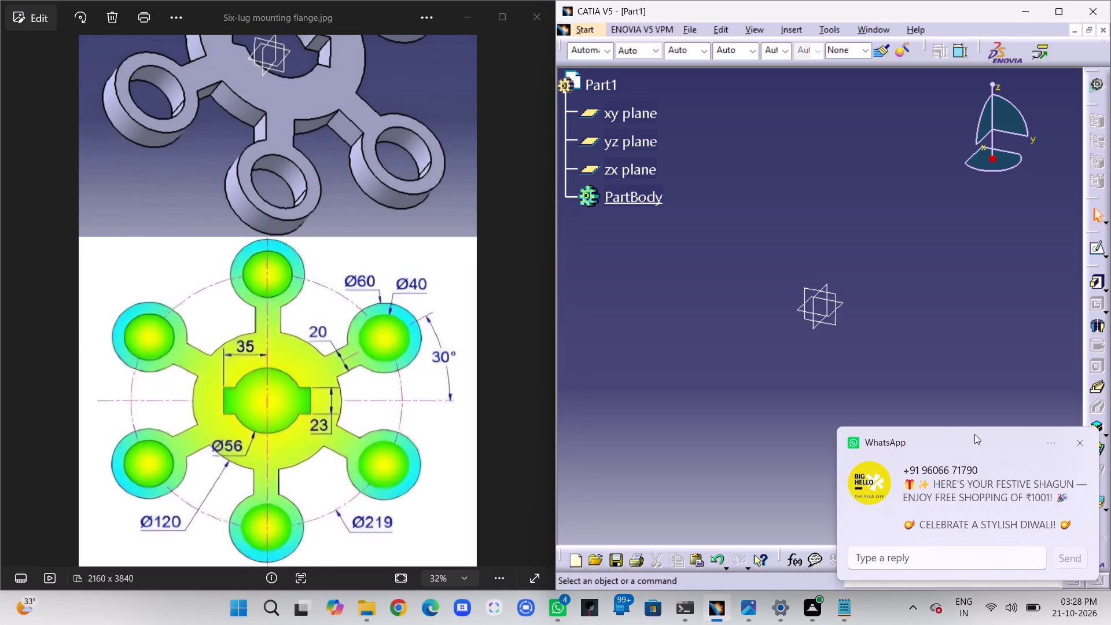
pyautogui.click(1081, 443)
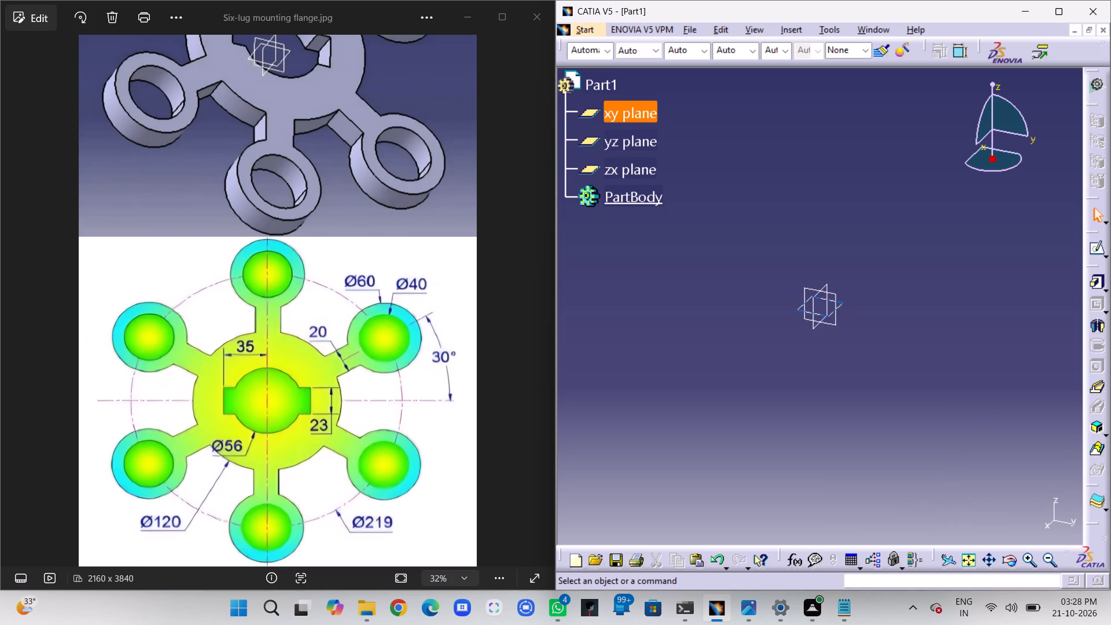
# Start a sketch on the xy plane and draw a circle of about 62 mm radius centred on the origin.
pyautogui.click(843, 302)
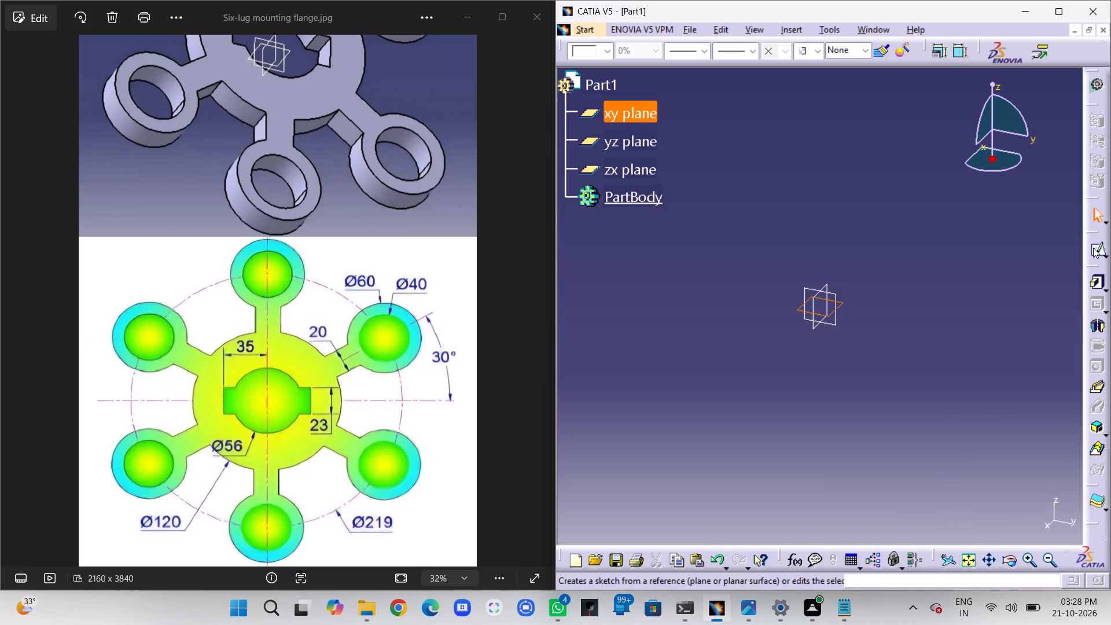
pyautogui.click(1093, 248)
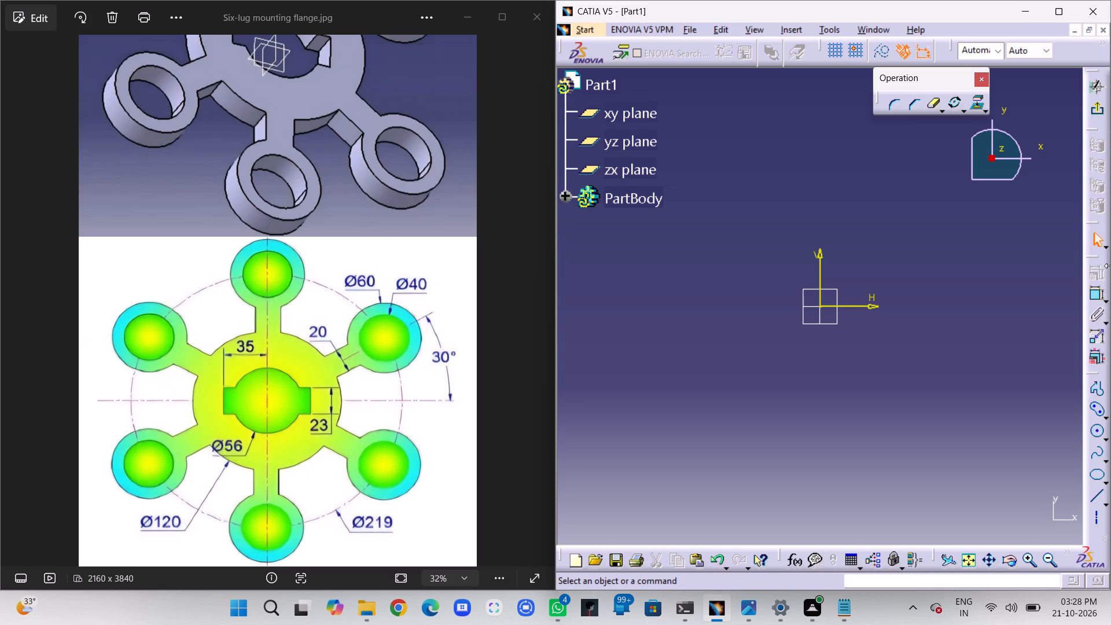
pyautogui.click(1101, 430)
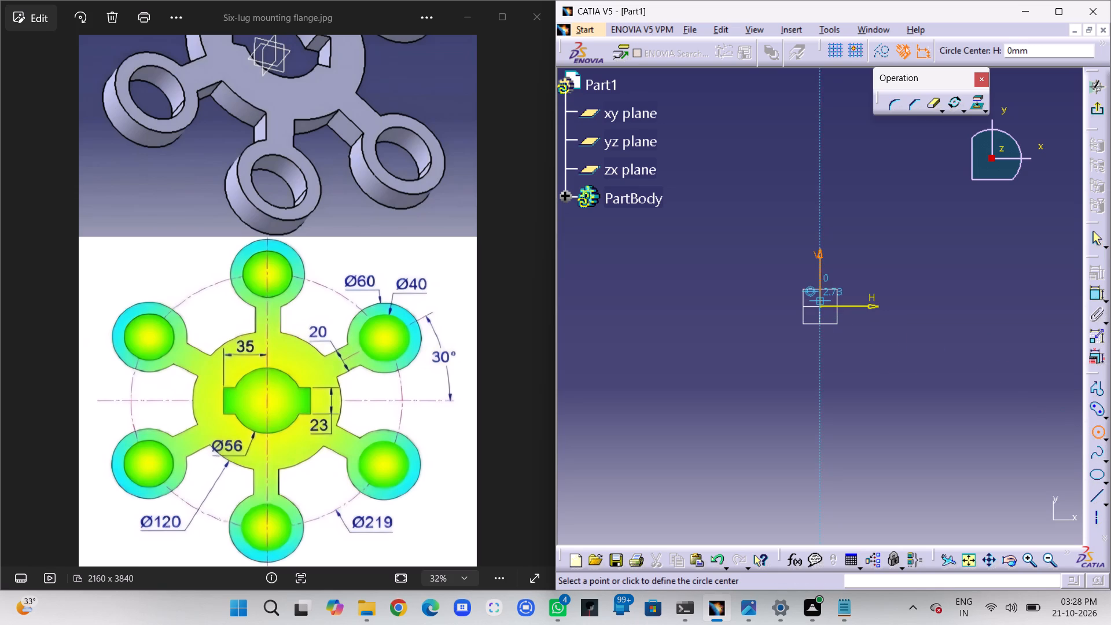
pyautogui.click(818, 306)
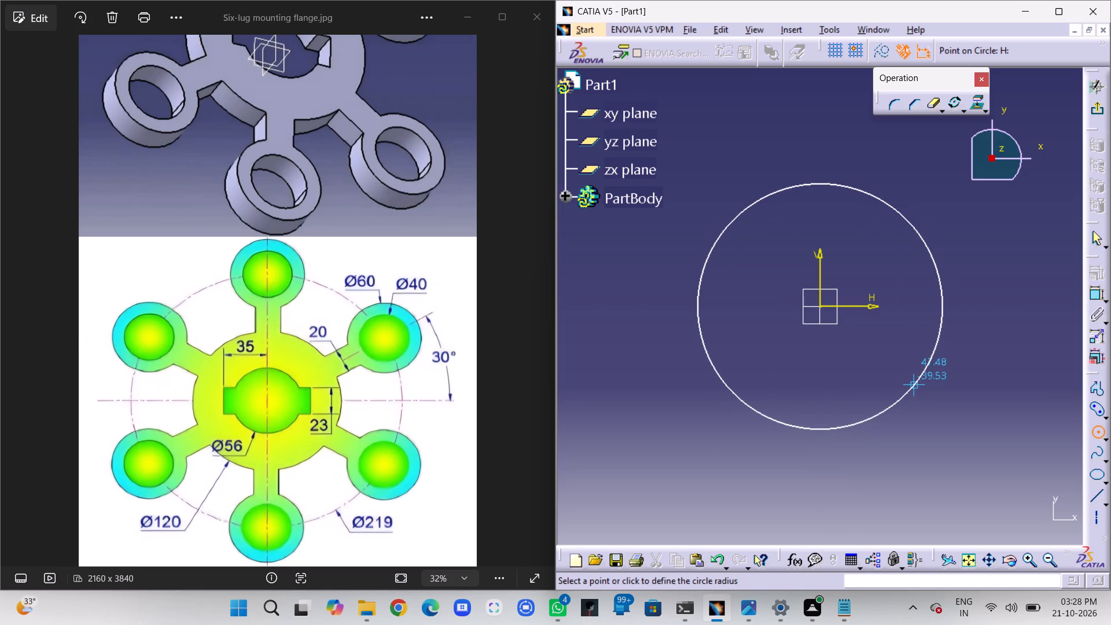
pyautogui.click(914, 385)
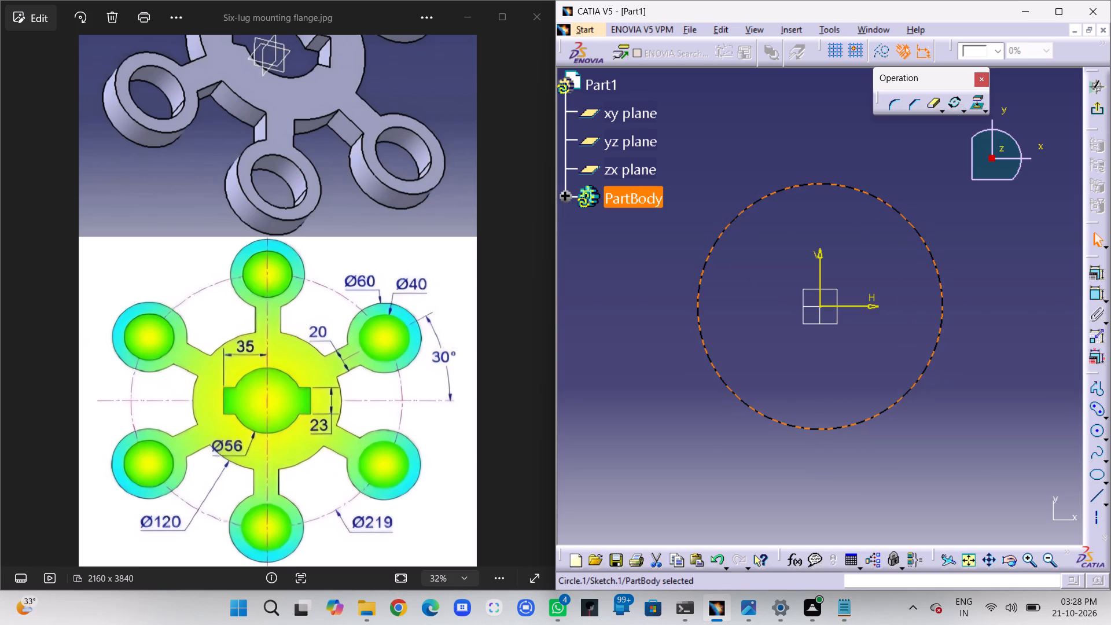
# Dimension the circle as a diameter and set it to 120 mm.
pyautogui.click(1097, 297)
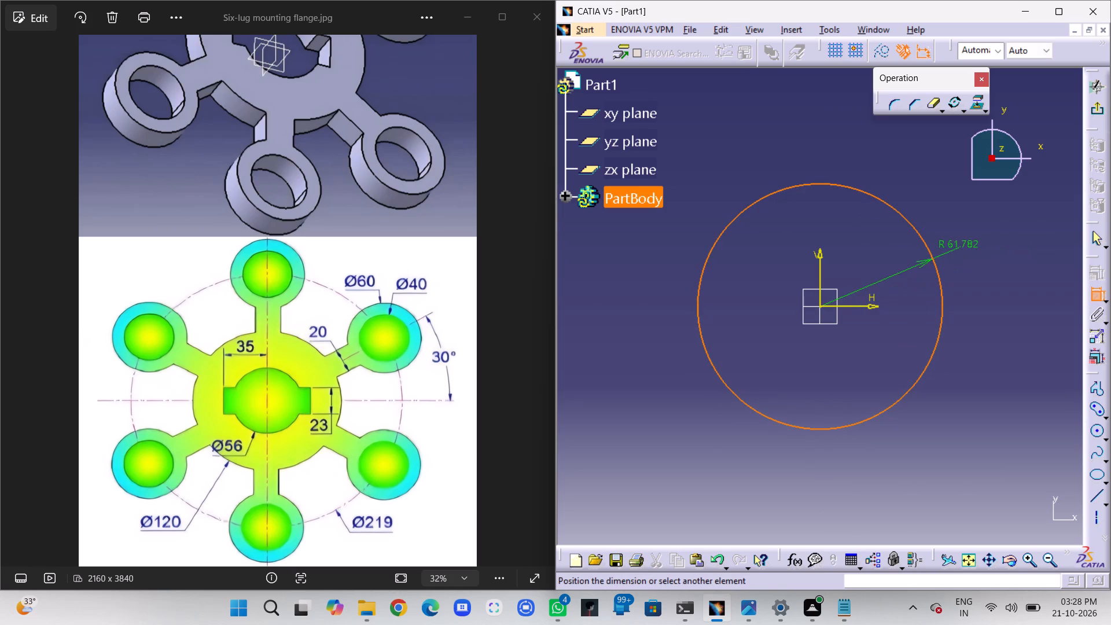
pyautogui.click(972, 226)
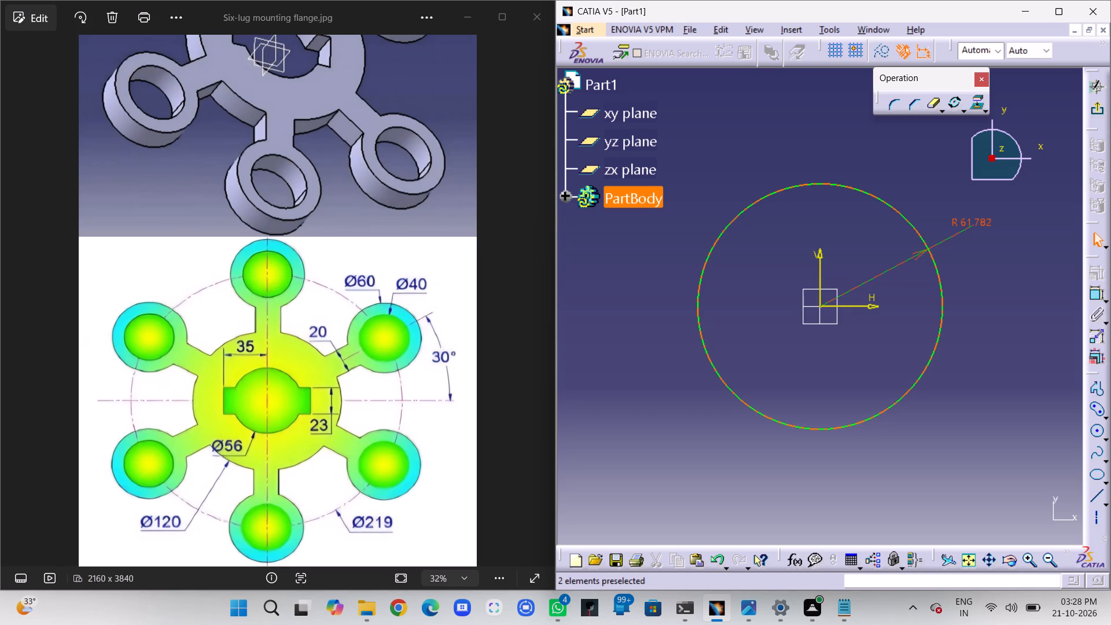
pyautogui.doubleClick(980, 223)
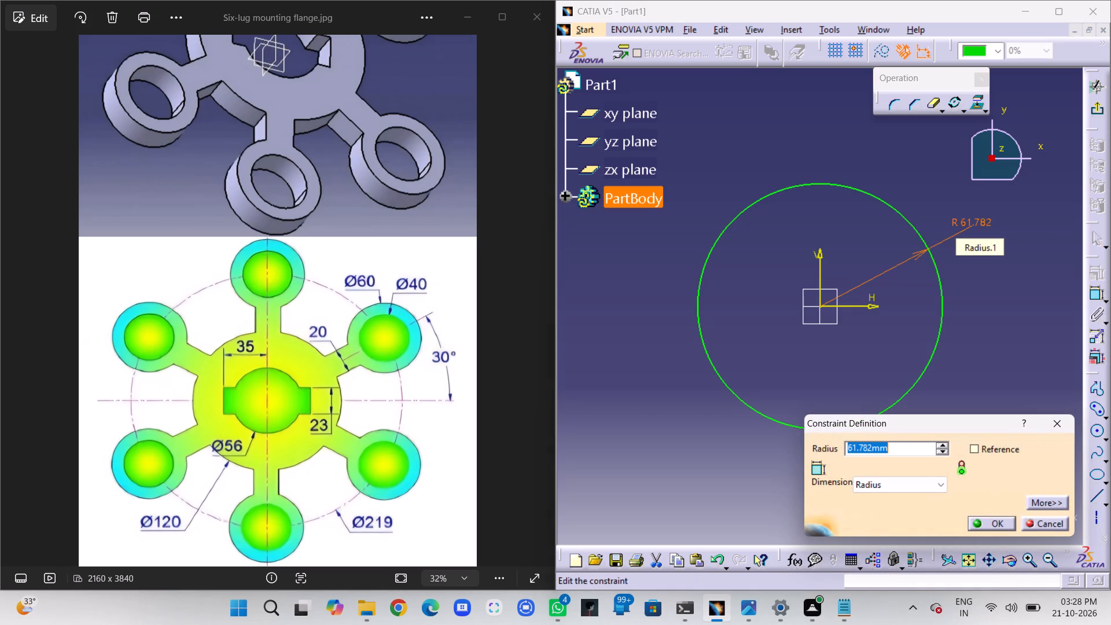
pyautogui.click(923, 483)
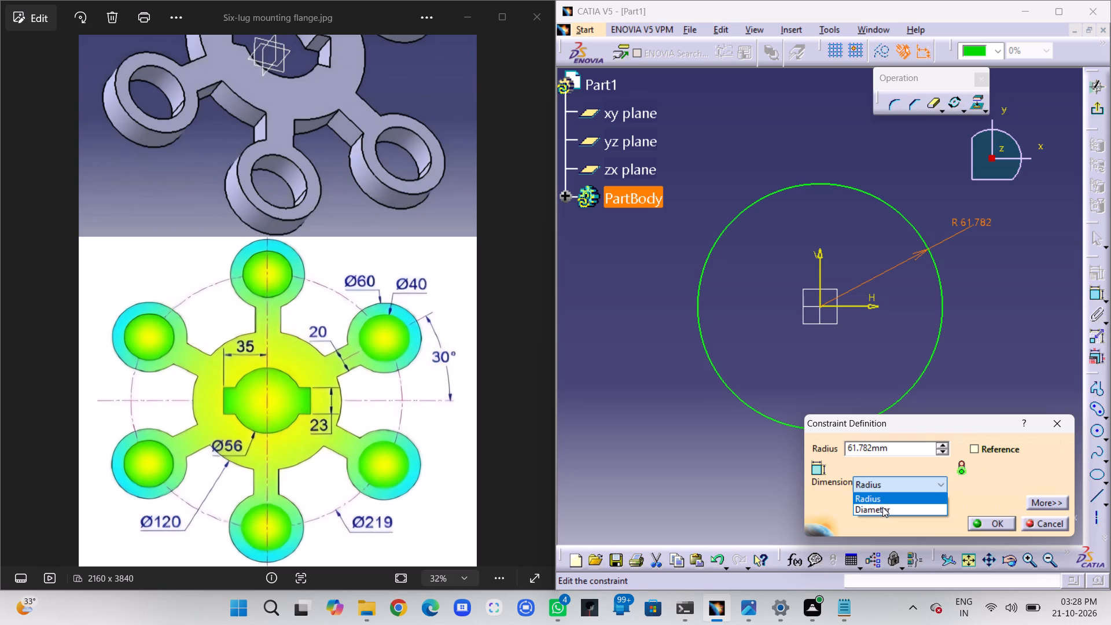
pyautogui.click(882, 507)
pyautogui.doubleClick(903, 448)
pyautogui.write('120')
pyautogui.press('Return')
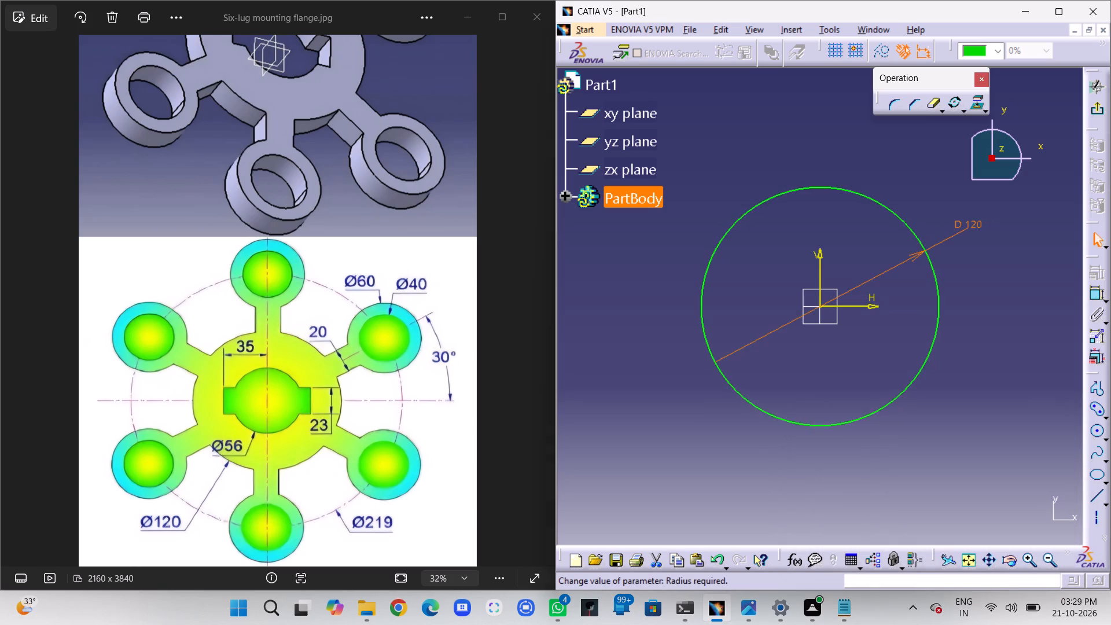
pyautogui.click(929, 434)
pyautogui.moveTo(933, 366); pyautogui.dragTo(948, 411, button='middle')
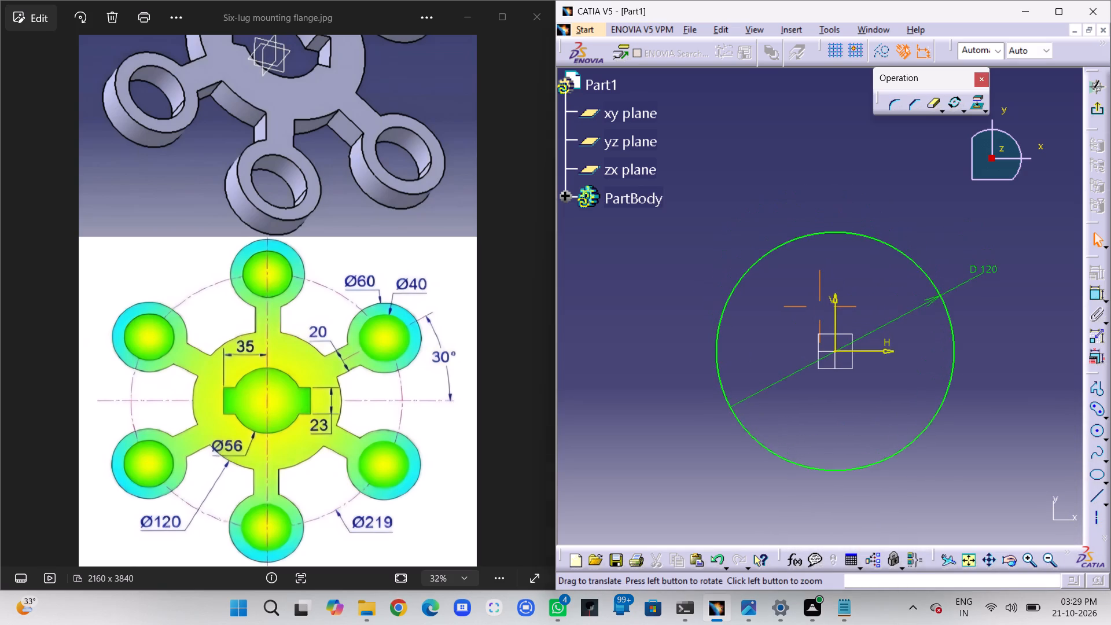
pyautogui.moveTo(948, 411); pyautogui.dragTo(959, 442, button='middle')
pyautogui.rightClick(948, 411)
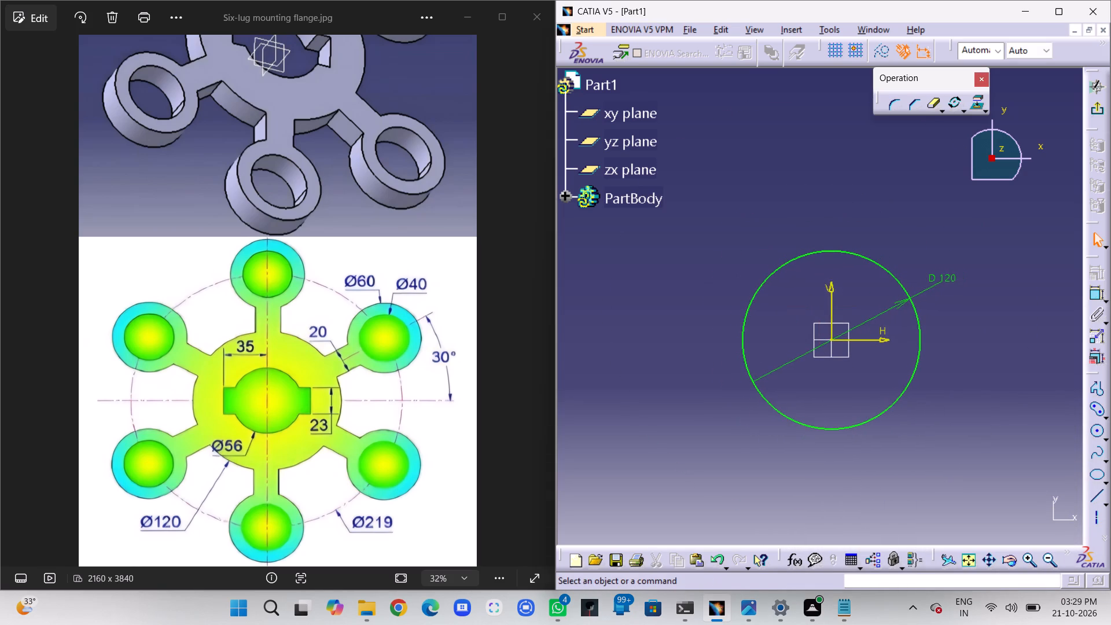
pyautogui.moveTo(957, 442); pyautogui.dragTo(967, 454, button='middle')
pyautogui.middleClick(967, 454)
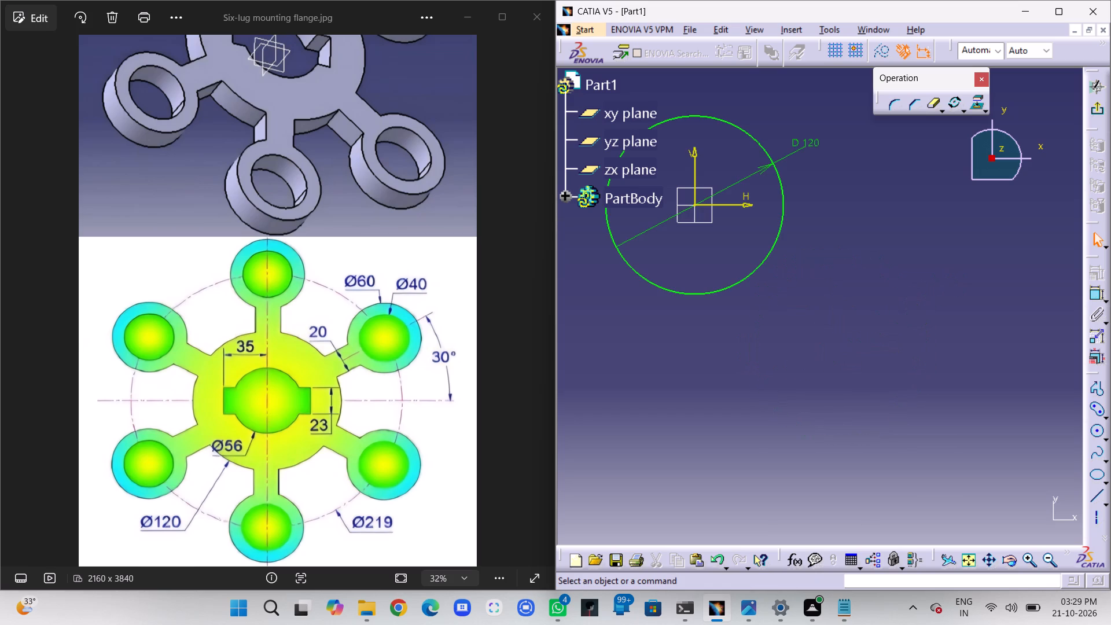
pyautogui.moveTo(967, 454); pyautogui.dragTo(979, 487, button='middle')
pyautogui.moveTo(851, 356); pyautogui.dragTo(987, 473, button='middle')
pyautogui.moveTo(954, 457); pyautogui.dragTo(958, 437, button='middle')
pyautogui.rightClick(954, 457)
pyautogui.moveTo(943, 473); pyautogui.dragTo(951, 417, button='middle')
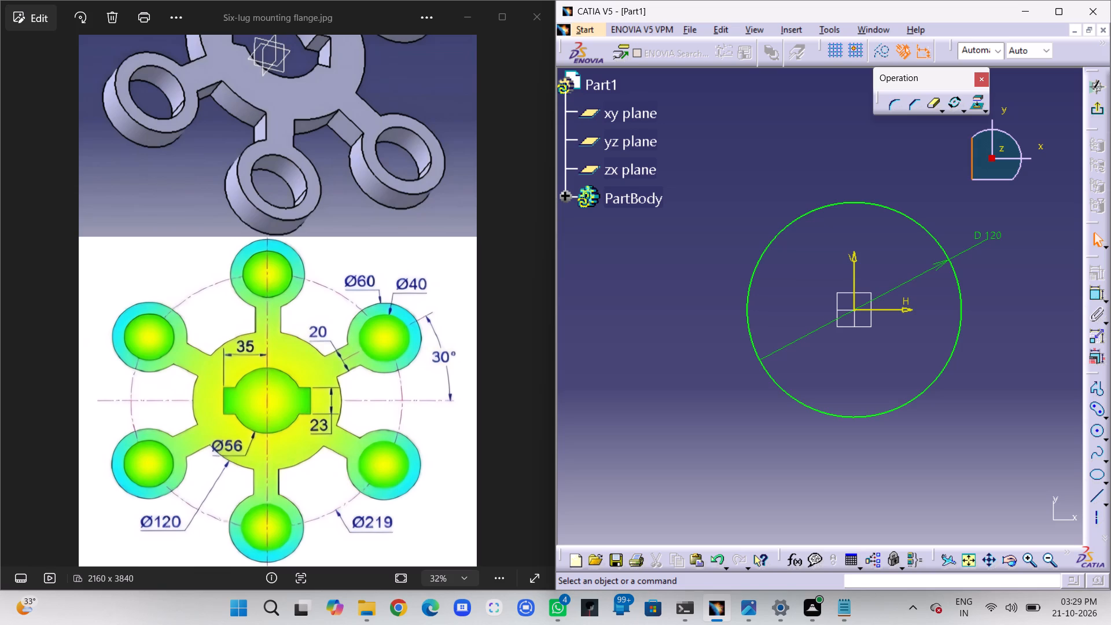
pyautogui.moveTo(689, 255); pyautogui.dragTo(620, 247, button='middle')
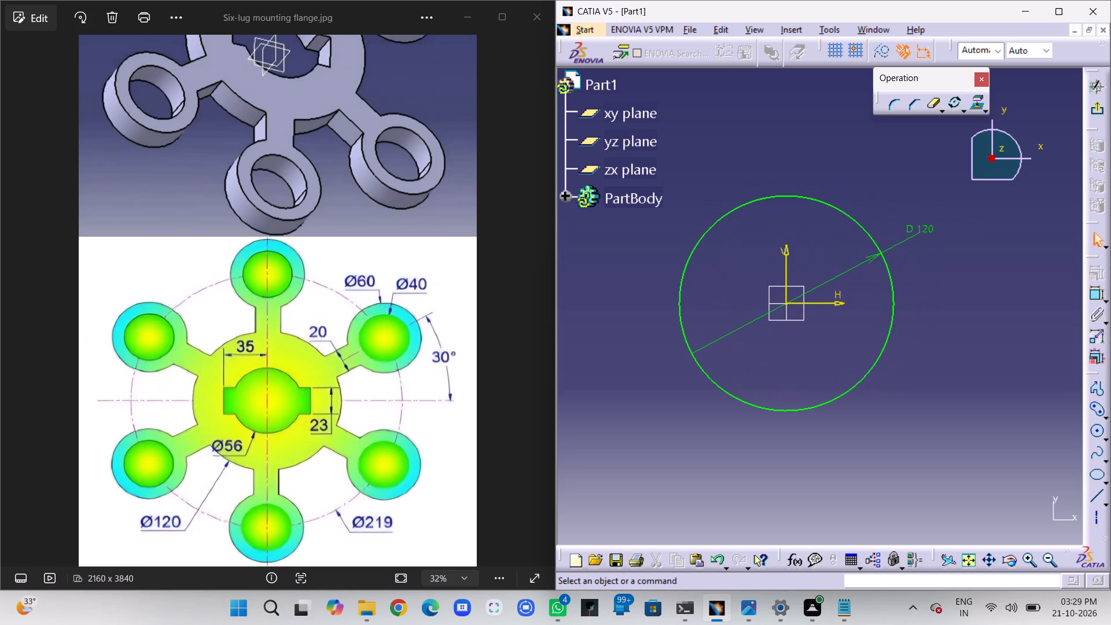
# Draw a centred rectangle about 61 mm wide and 28 mm high, with its centre on the sketch origin.
pyautogui.moveTo(918, 336); pyautogui.dragTo(960, 362, button='middle')
pyautogui.middleClick(960, 362)
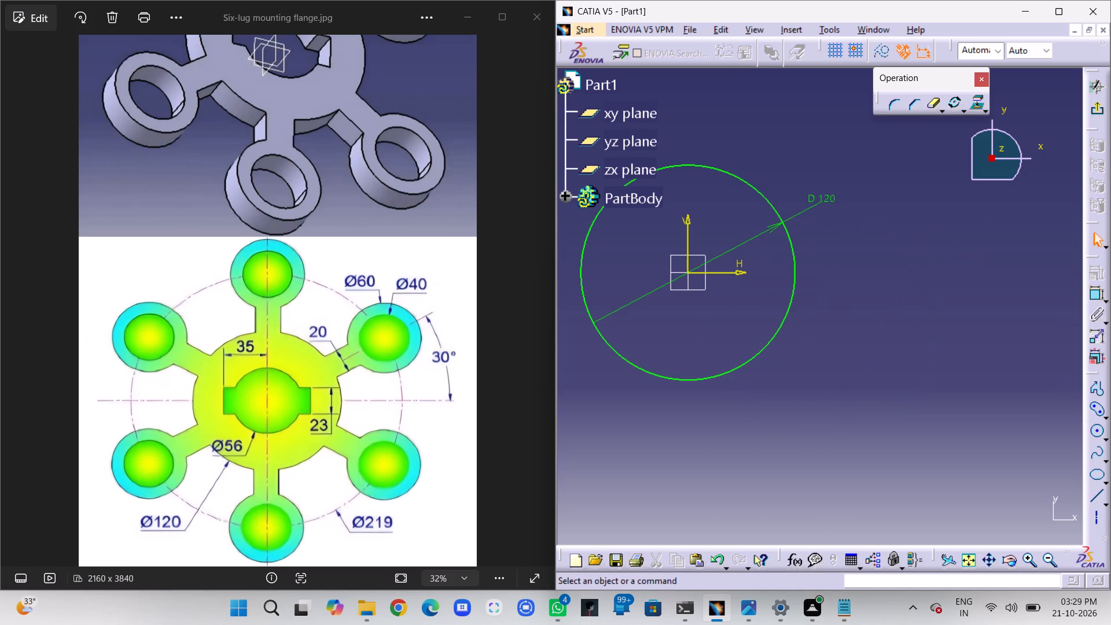
pyautogui.click(1106, 422)
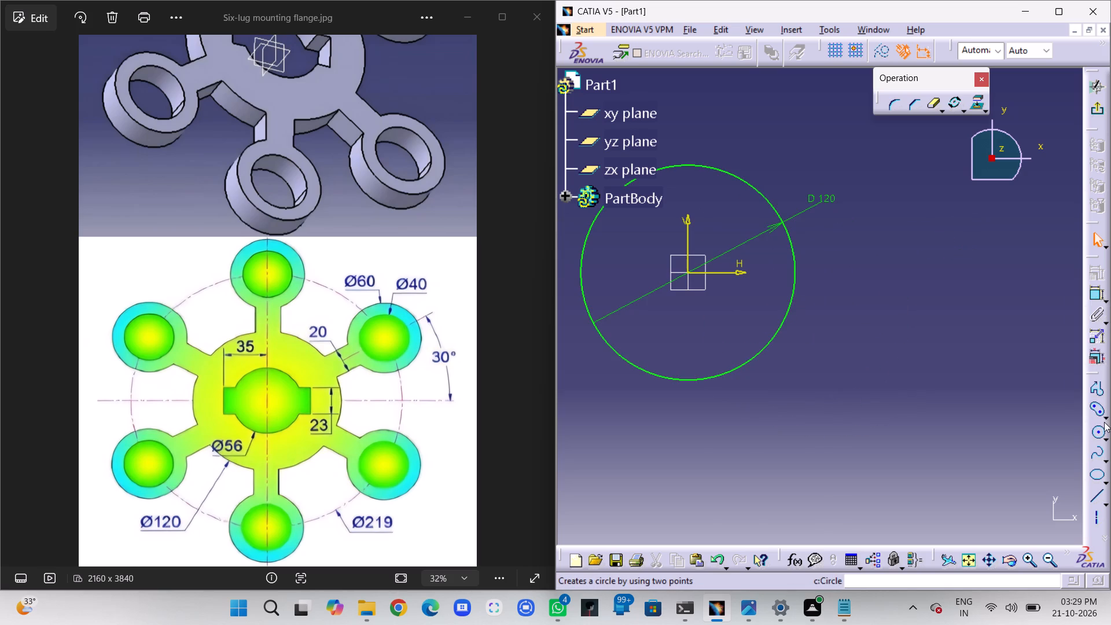
pyautogui.click(1014, 373)
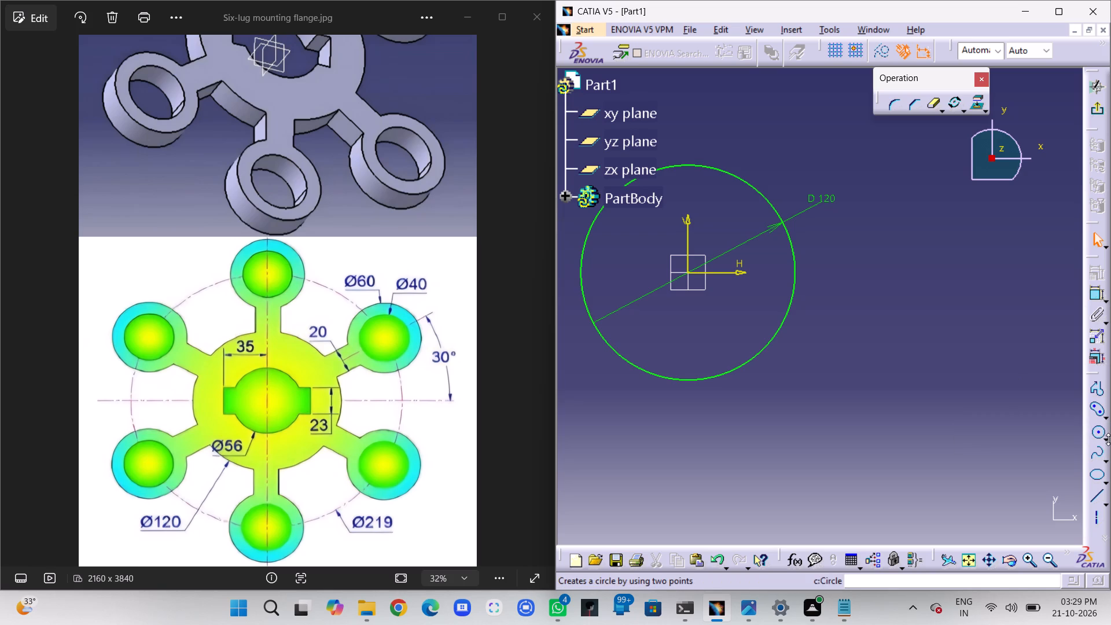
pyautogui.click(1108, 439)
pyautogui.click(1063, 412)
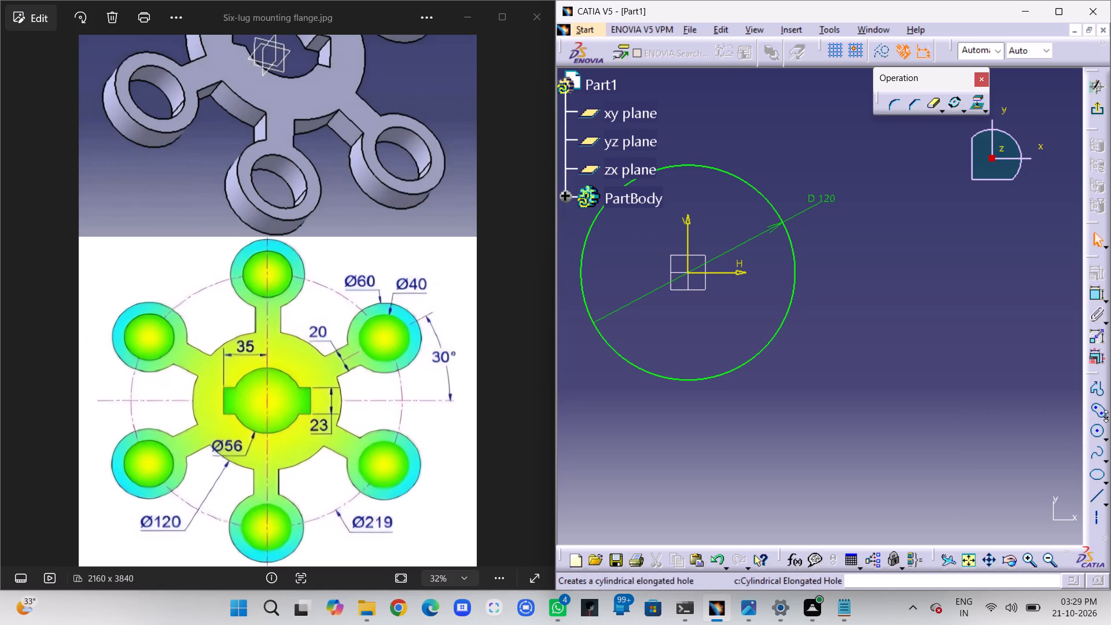
pyautogui.click(1106, 416)
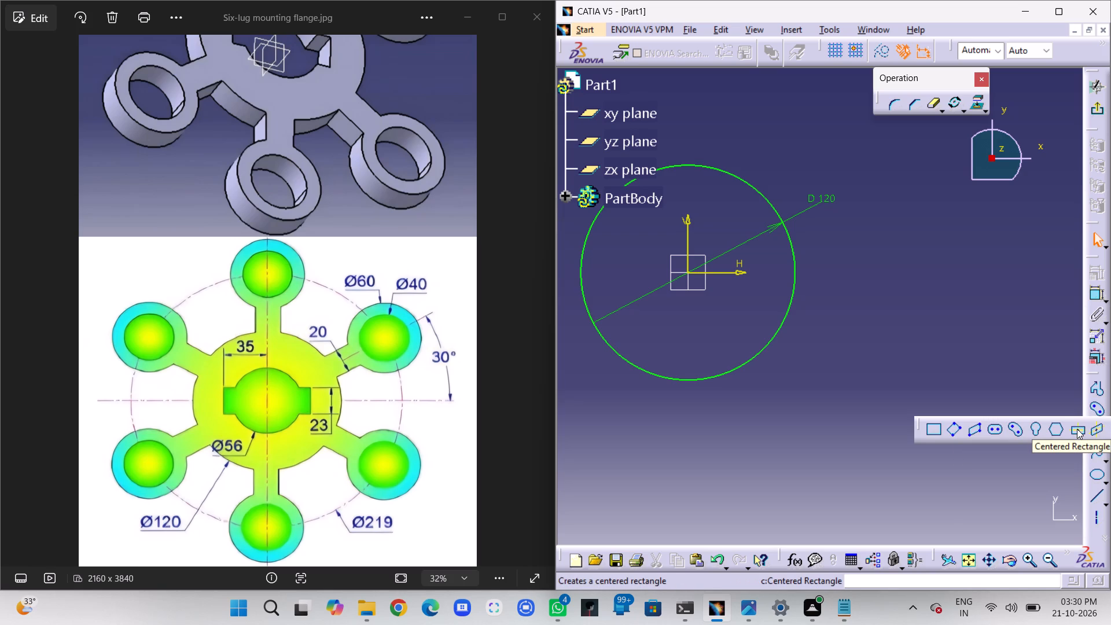
pyautogui.click(1077, 429)
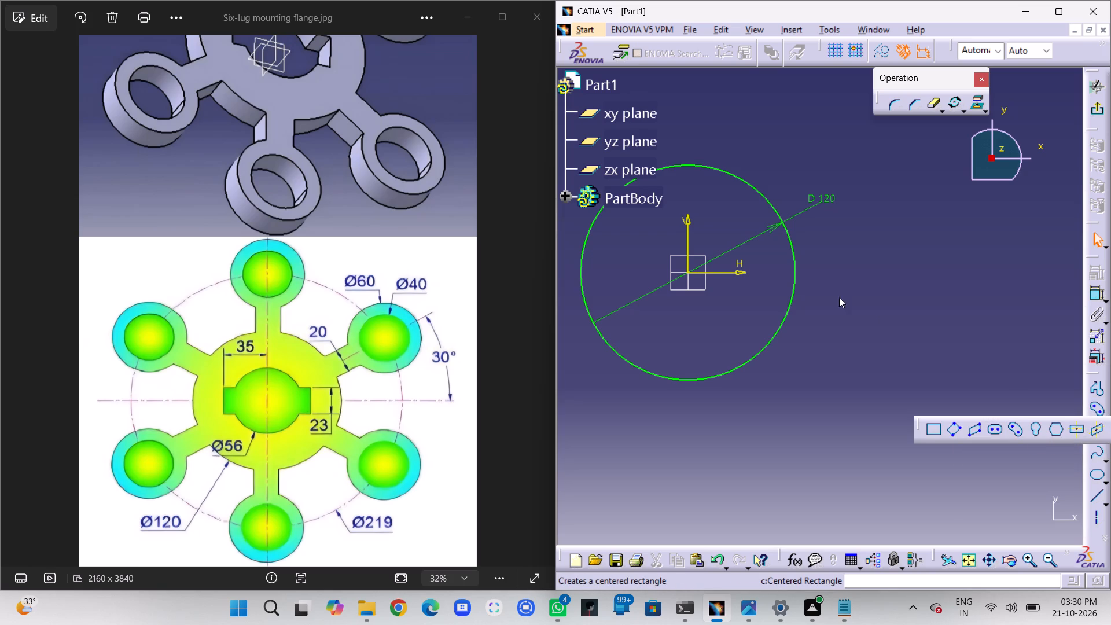
pyautogui.click(687, 272)
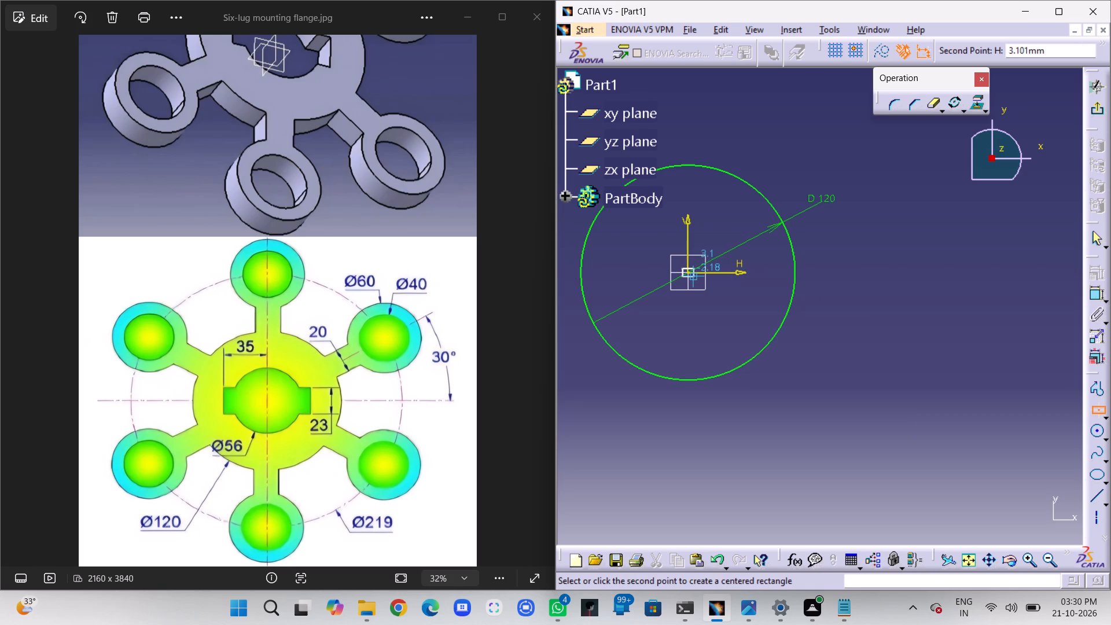
pyautogui.click(742, 296)
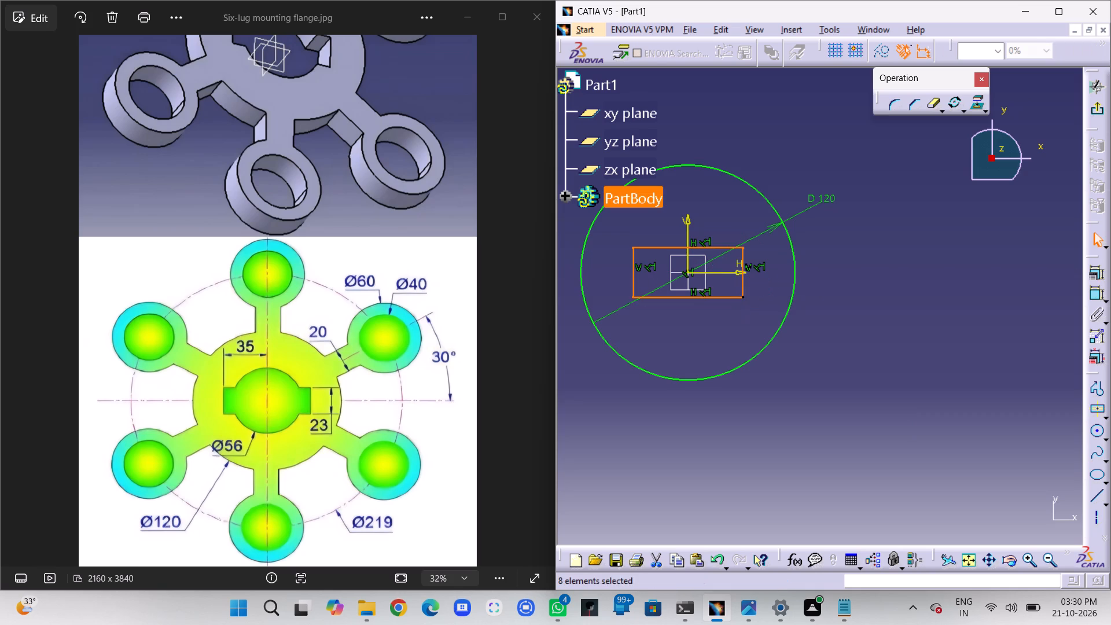
pyautogui.click(886, 305)
# Dimension the rectangle's width along its lower edge and set it to 70 mm.
pyautogui.moveTo(811, 321); pyautogui.dragTo(932, 346, button='middle')
pyautogui.rightClick(922, 382)
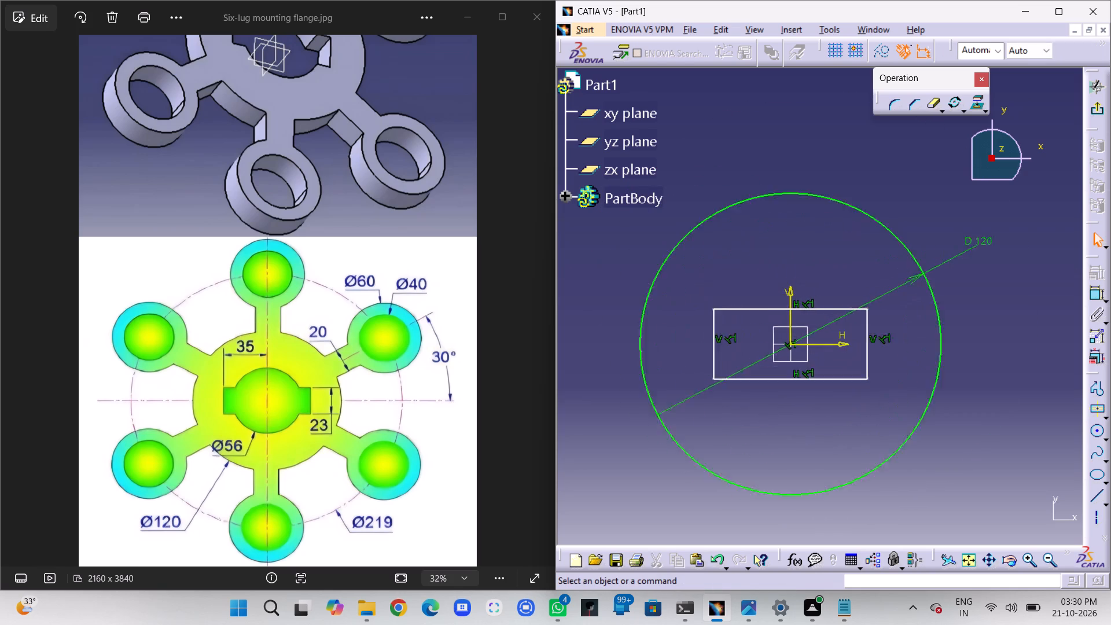
pyautogui.moveTo(932, 346); pyautogui.dragTo(940, 309, button='middle')
pyautogui.moveTo(705, 472); pyautogui.dragTo(751, 416, button='middle')
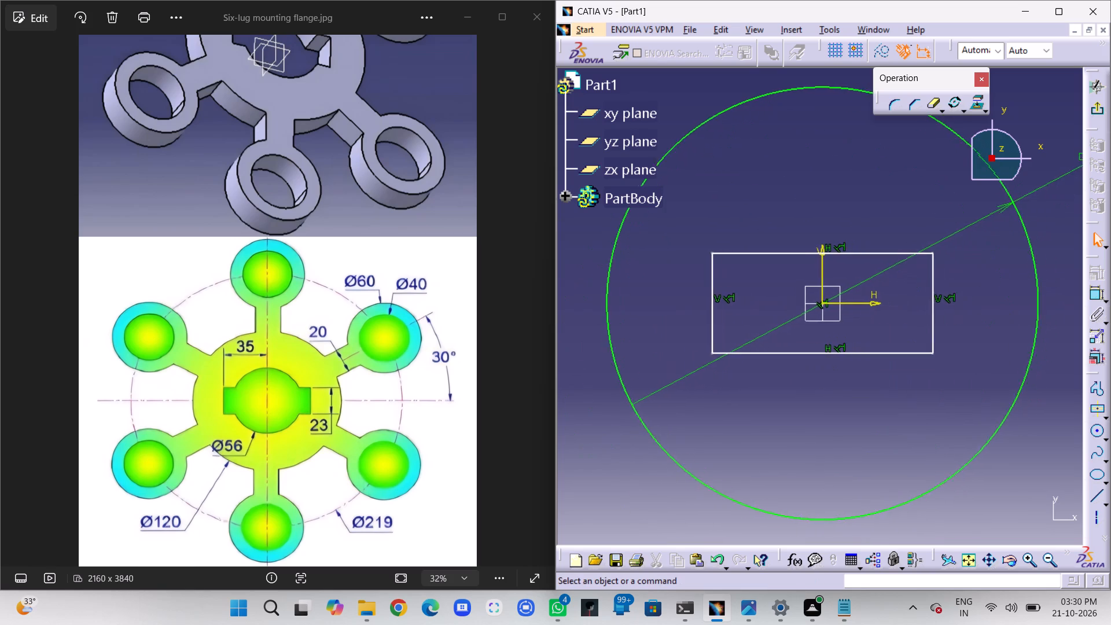
pyautogui.moveTo(751, 416); pyautogui.dragTo(745, 422, button='middle')
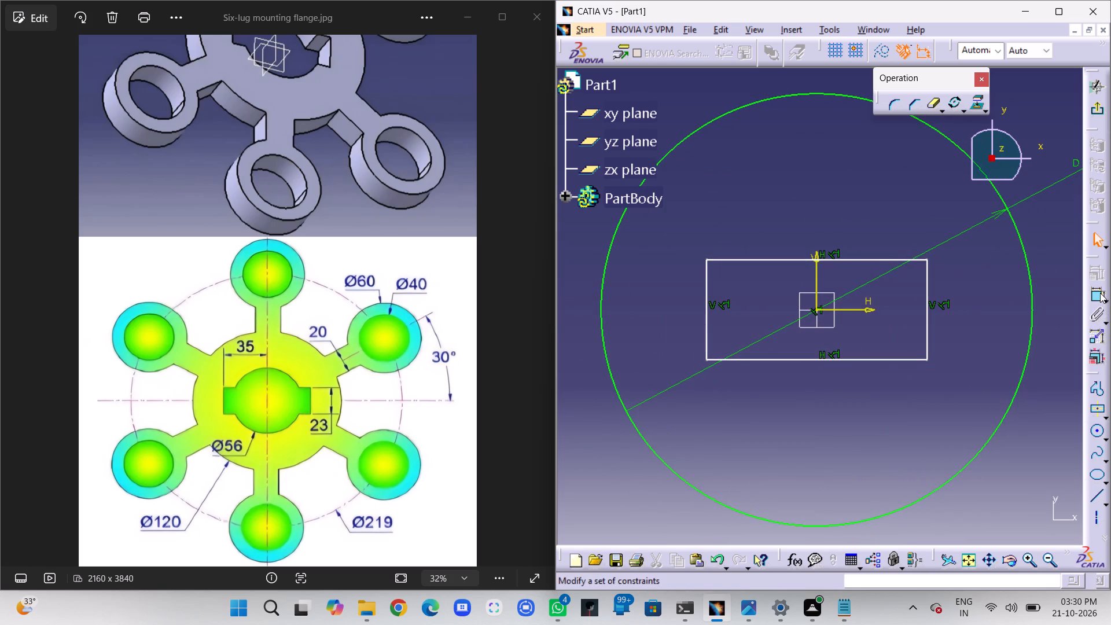
pyautogui.click(1094, 294)
pyautogui.click(767, 360)
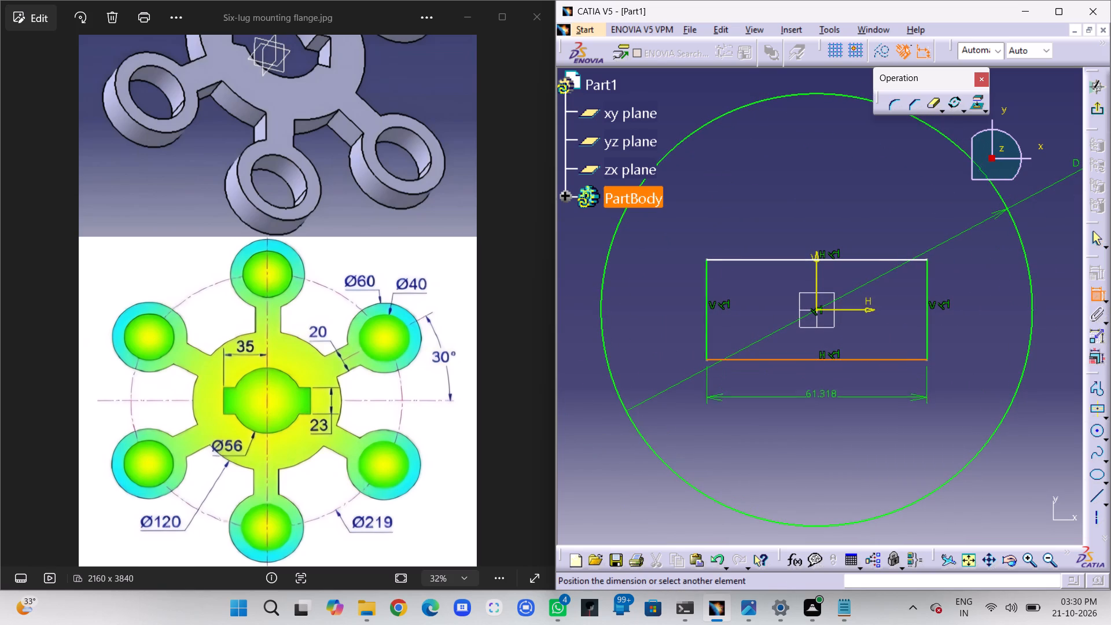
pyautogui.click(818, 414)
pyautogui.doubleClick(822, 411)
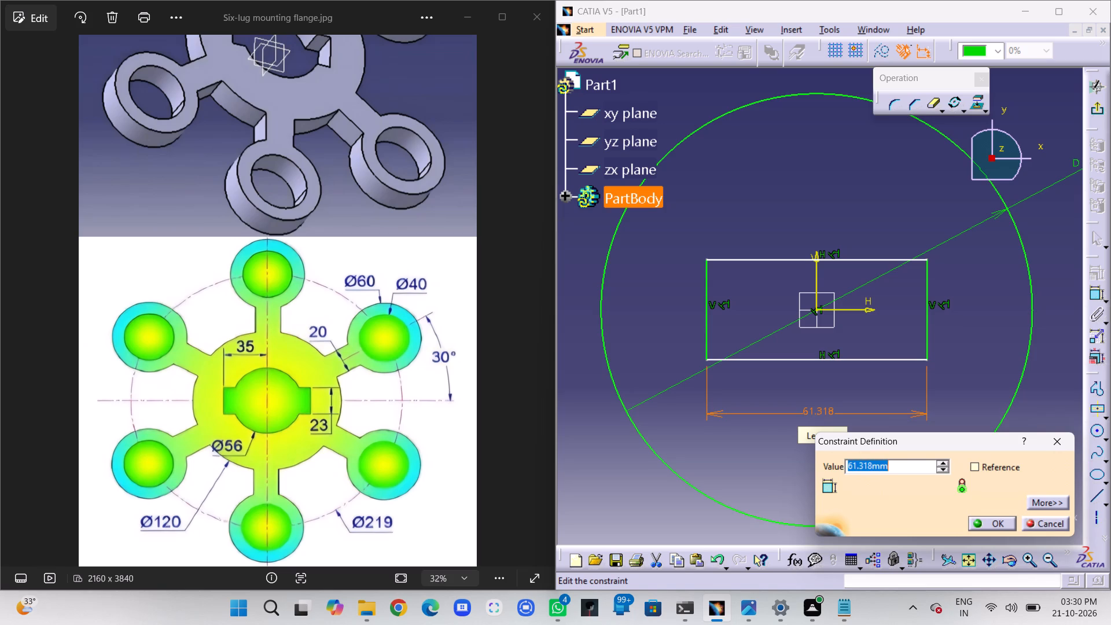
pyautogui.write('70')
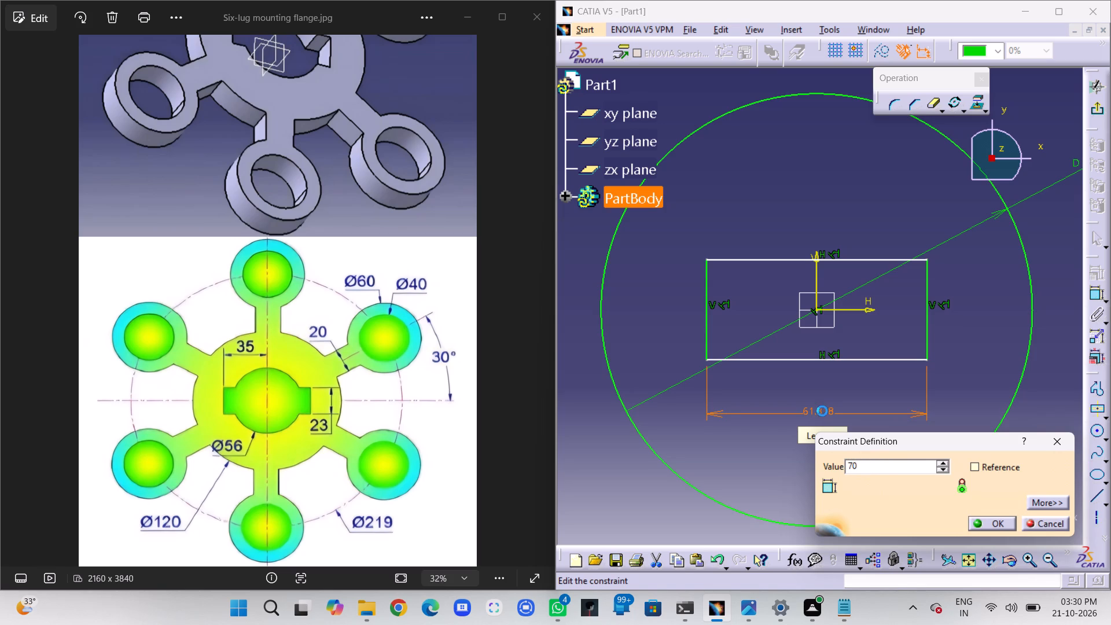
pyautogui.press('Return')
pyautogui.click(830, 385)
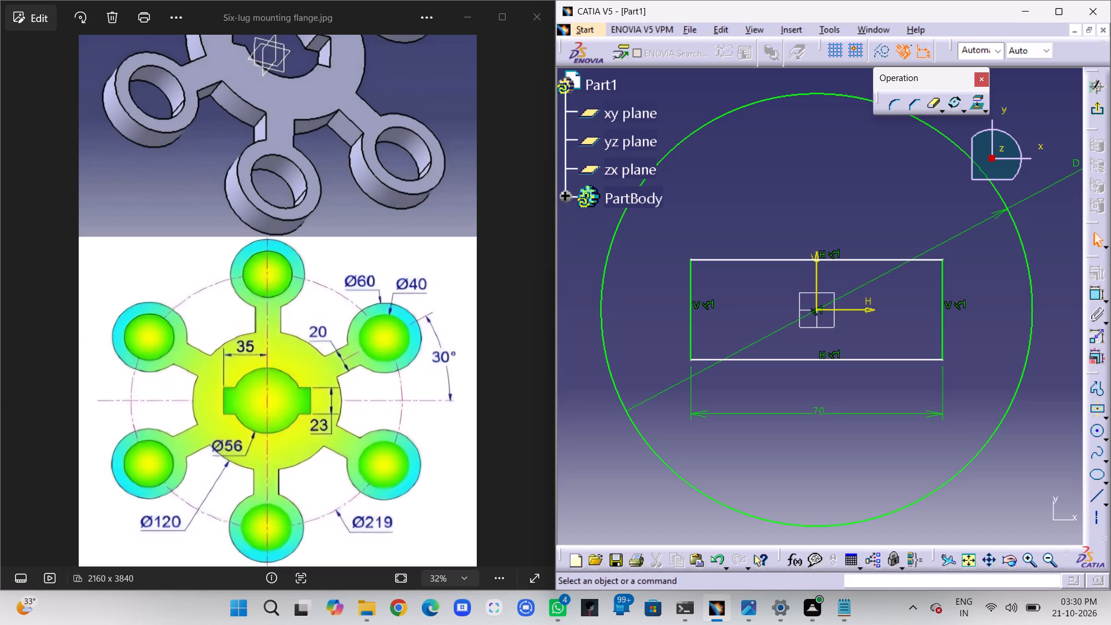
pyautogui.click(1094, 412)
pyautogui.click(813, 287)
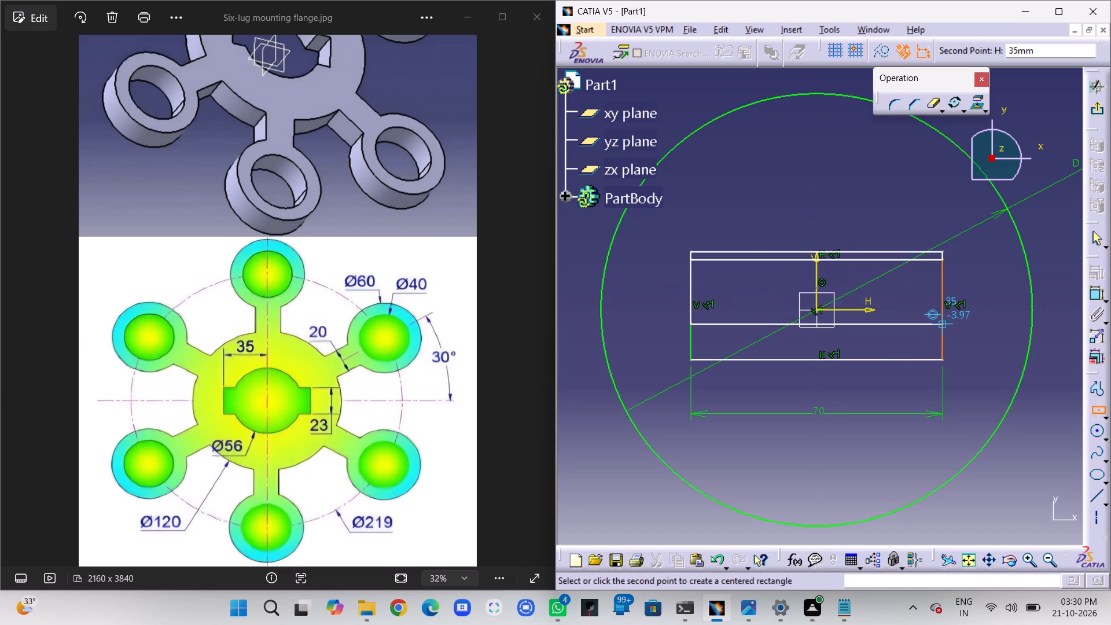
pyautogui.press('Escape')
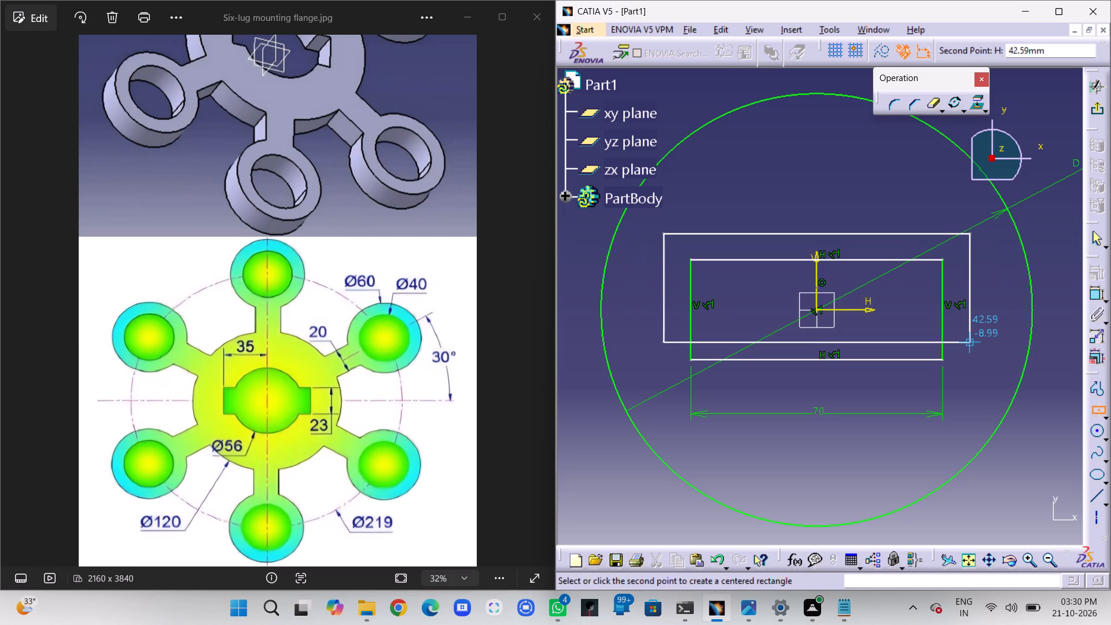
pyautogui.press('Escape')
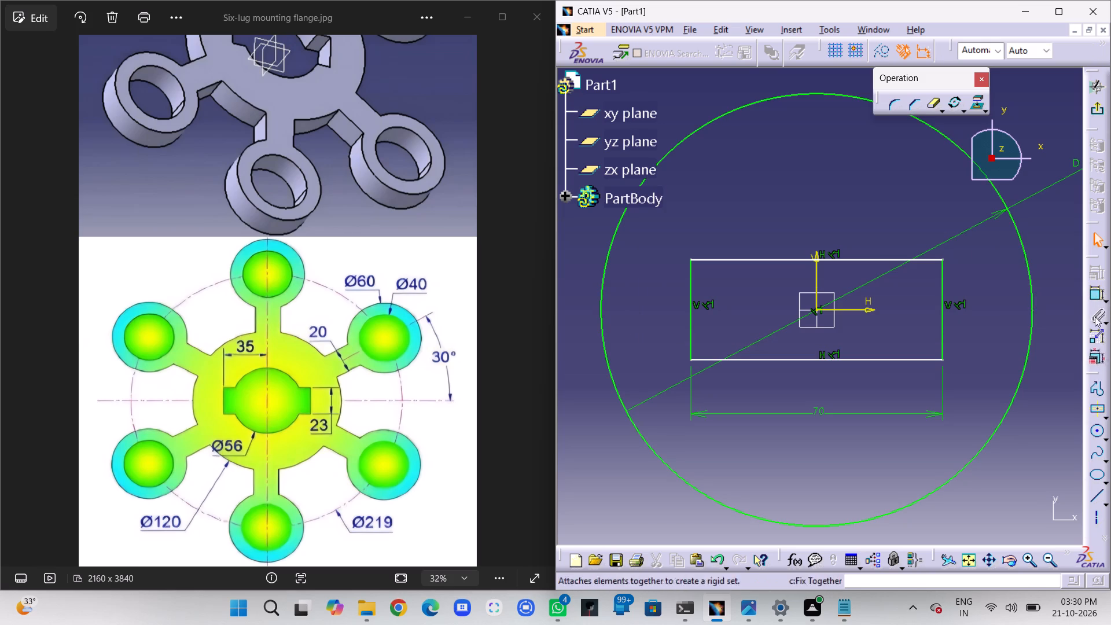
# Replace the rectangle's 70 mm width dimension with one from the vertical axis to its left edge.
pyautogui.click(1097, 299)
pyautogui.click(818, 273)
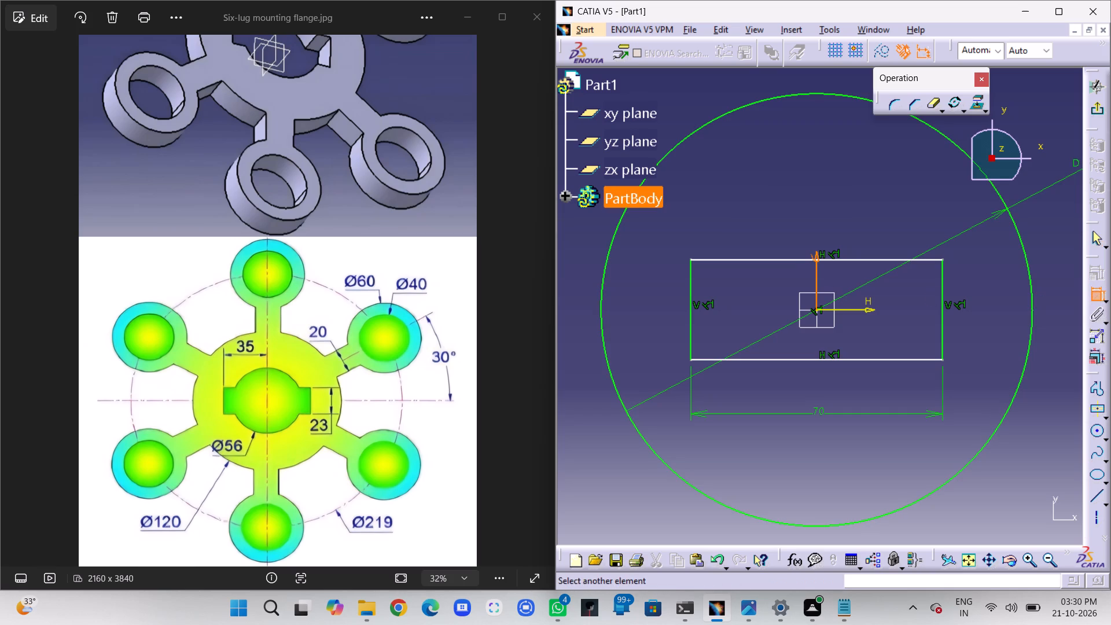
pyautogui.click(687, 293)
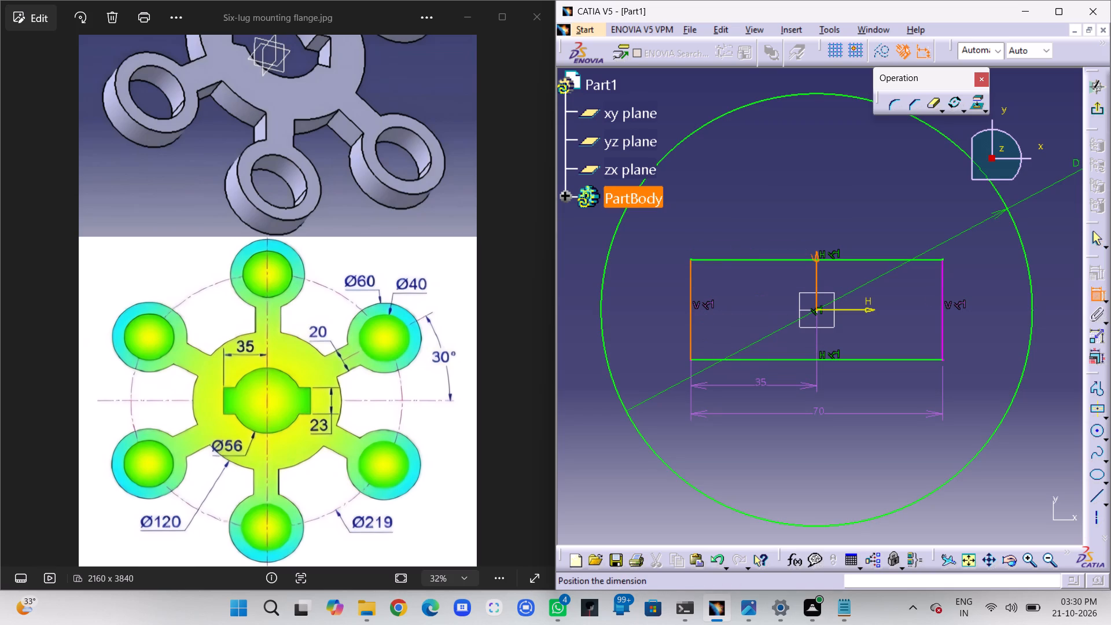
pyautogui.click(760, 395)
pyautogui.click(823, 411)
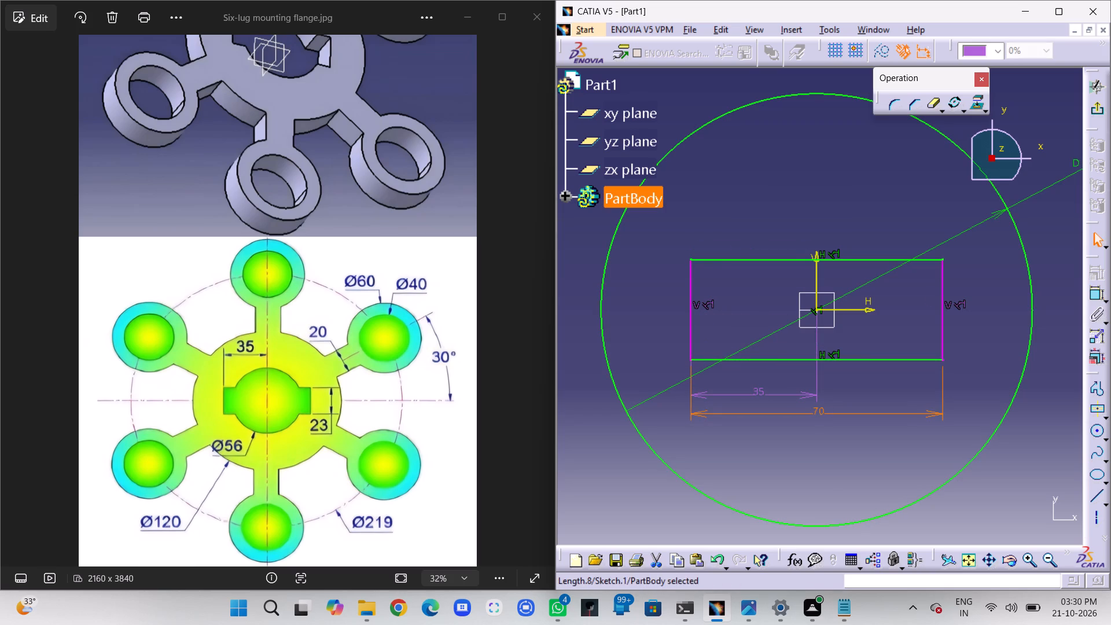
pyautogui.press('Delete')
pyautogui.click(794, 418)
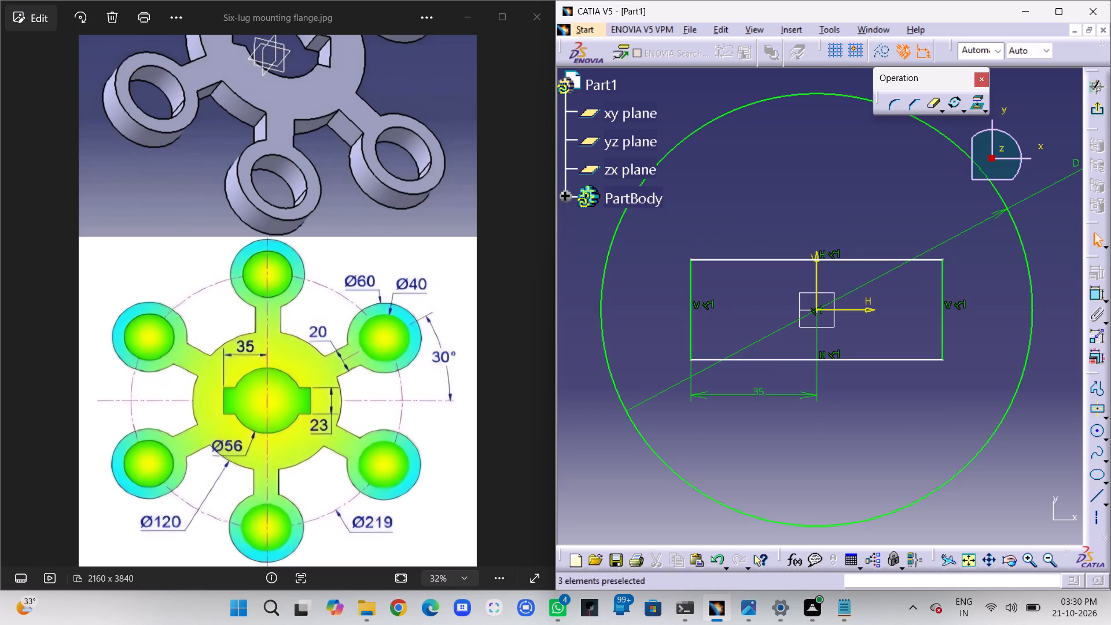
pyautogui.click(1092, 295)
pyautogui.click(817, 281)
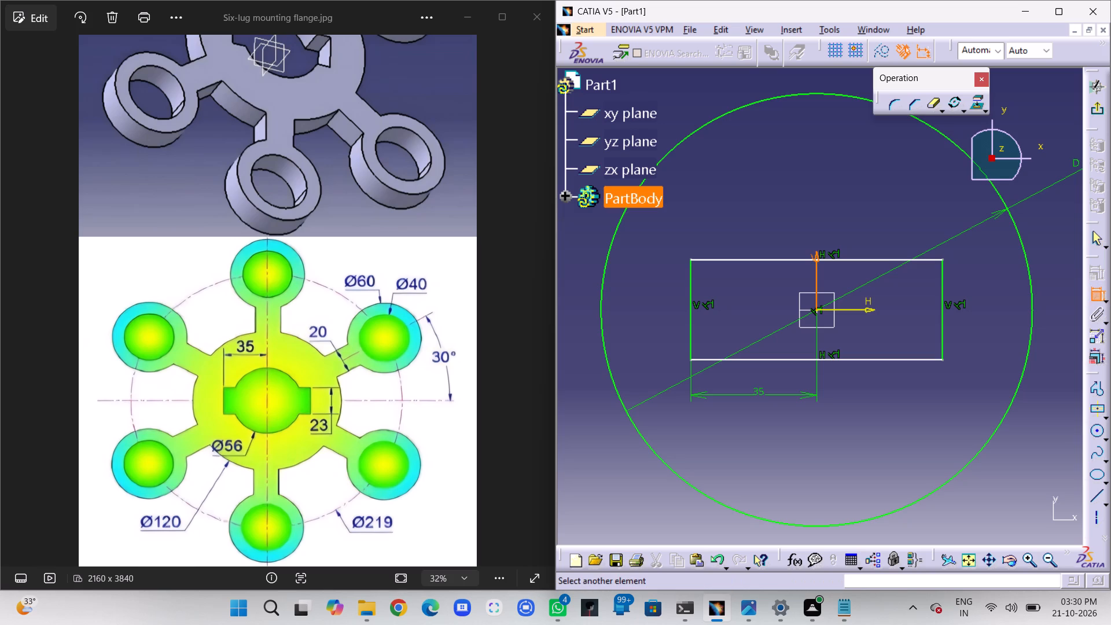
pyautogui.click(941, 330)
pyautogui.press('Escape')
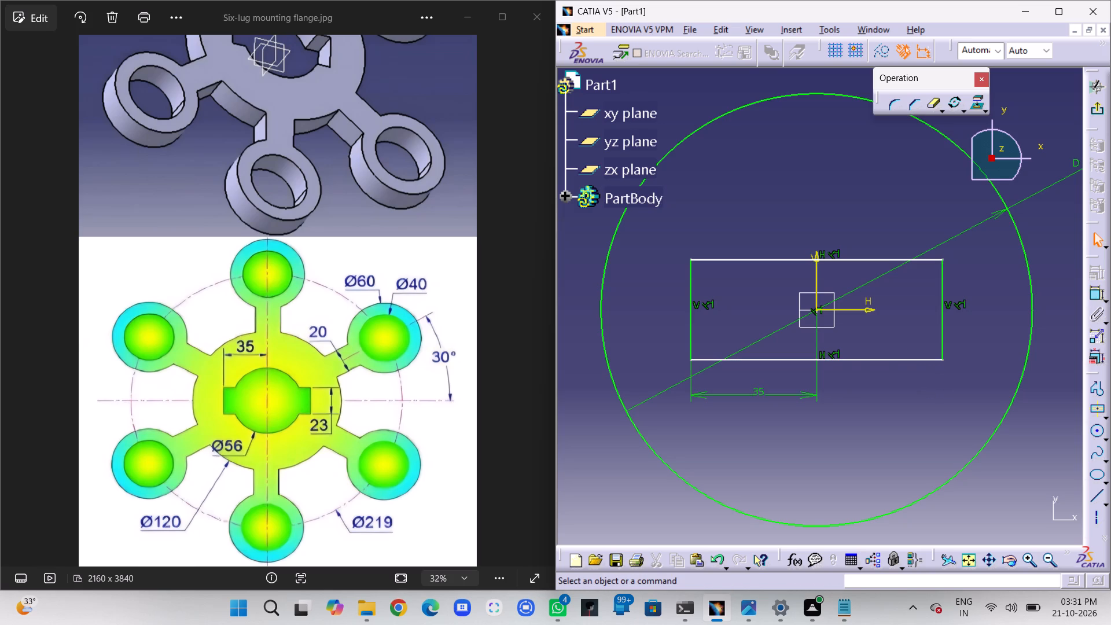
# Dimension the rectangle's height on its right edge and set it to 23 mm.
pyautogui.click(1094, 292)
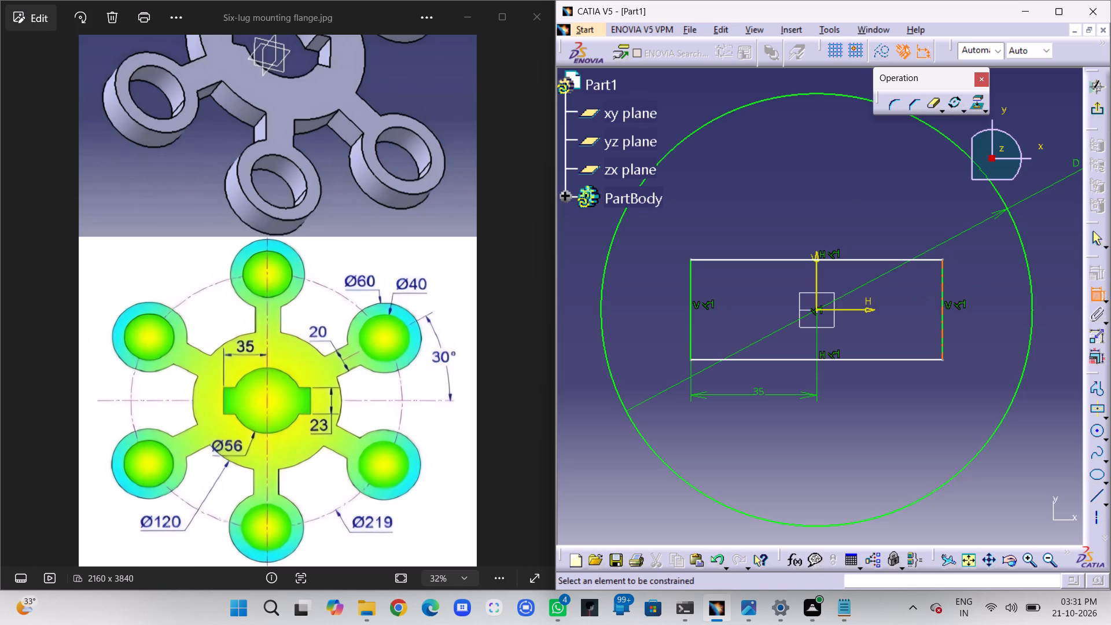
pyautogui.click(944, 309)
pyautogui.click(1000, 313)
pyautogui.doubleClick(1002, 311)
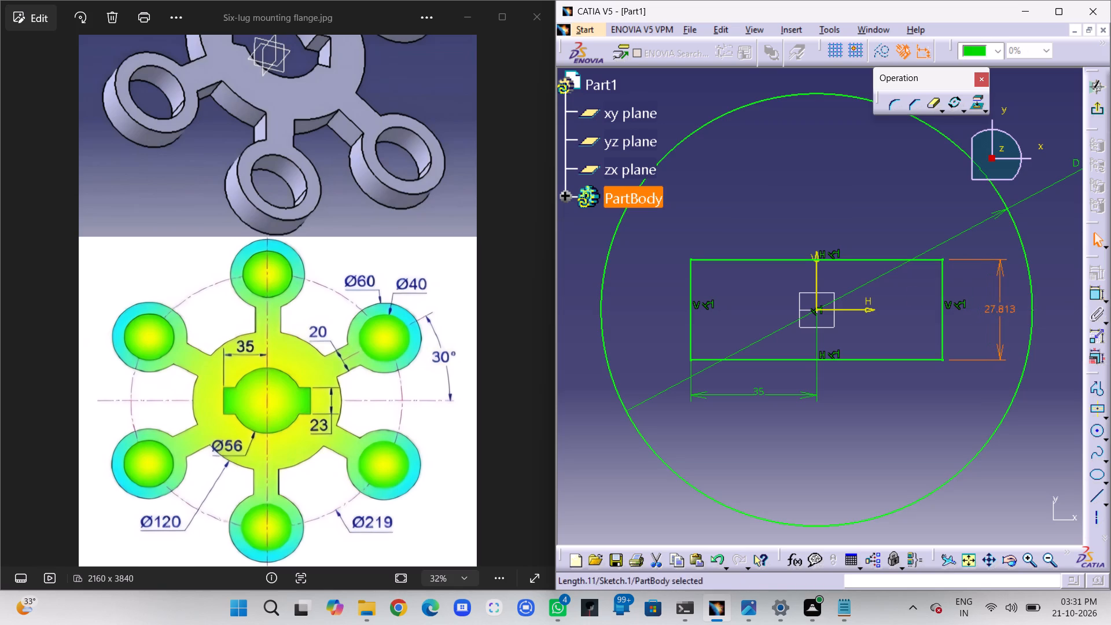
pyautogui.write('23')
pyautogui.press('Return')
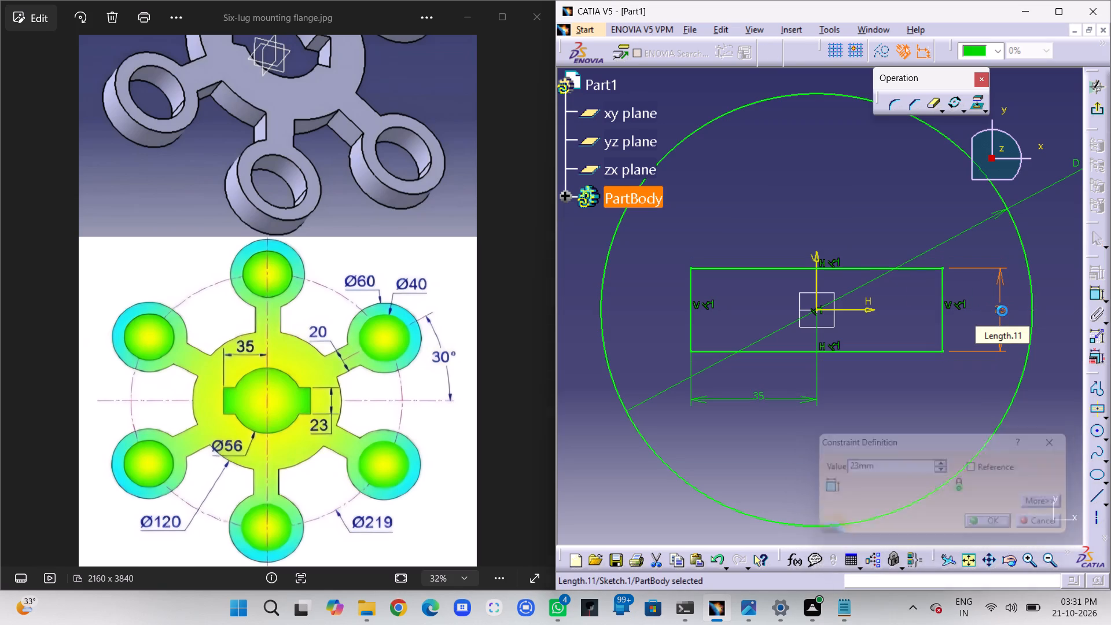
pyautogui.click(956, 413)
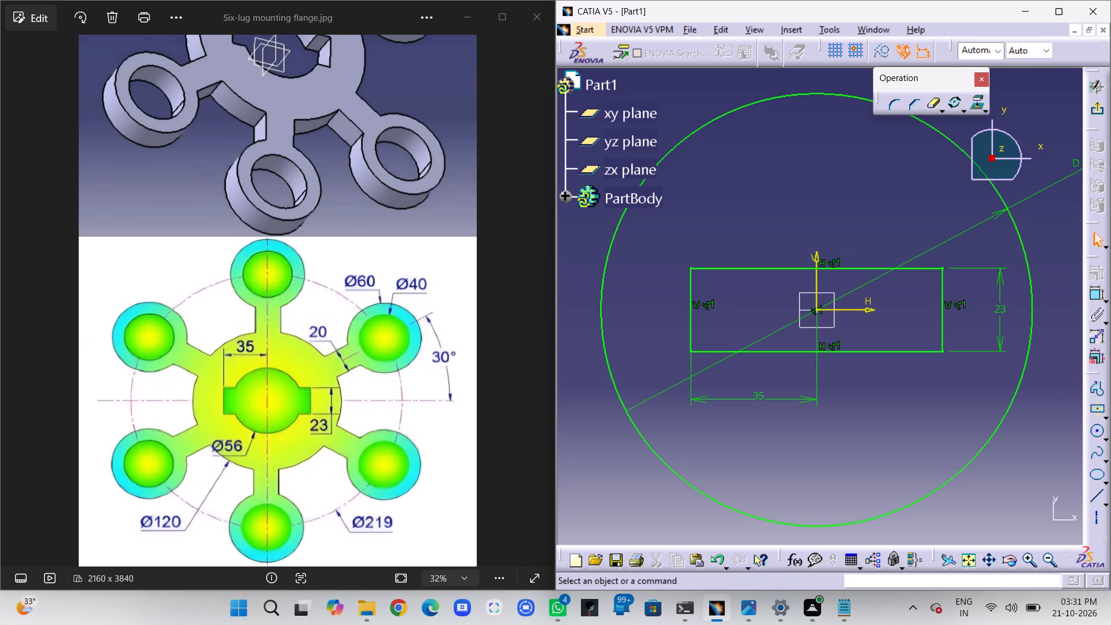
# Draw a circle of about 43.5 mm diameter centred on the origin, overlapping the rectangle.
pyautogui.click(1095, 432)
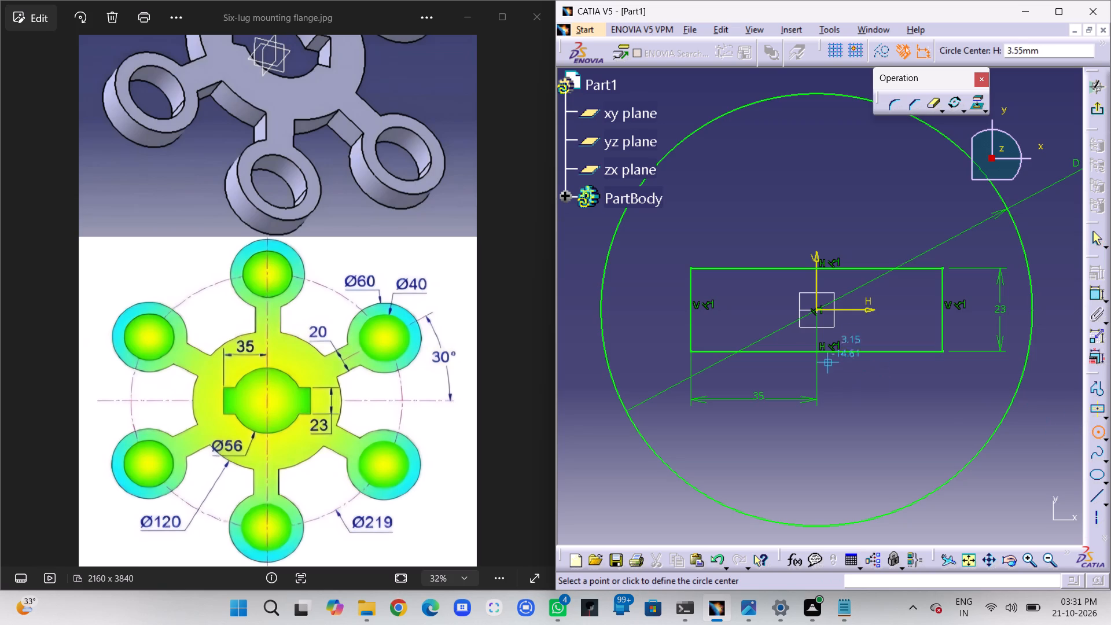
pyautogui.click(818, 311)
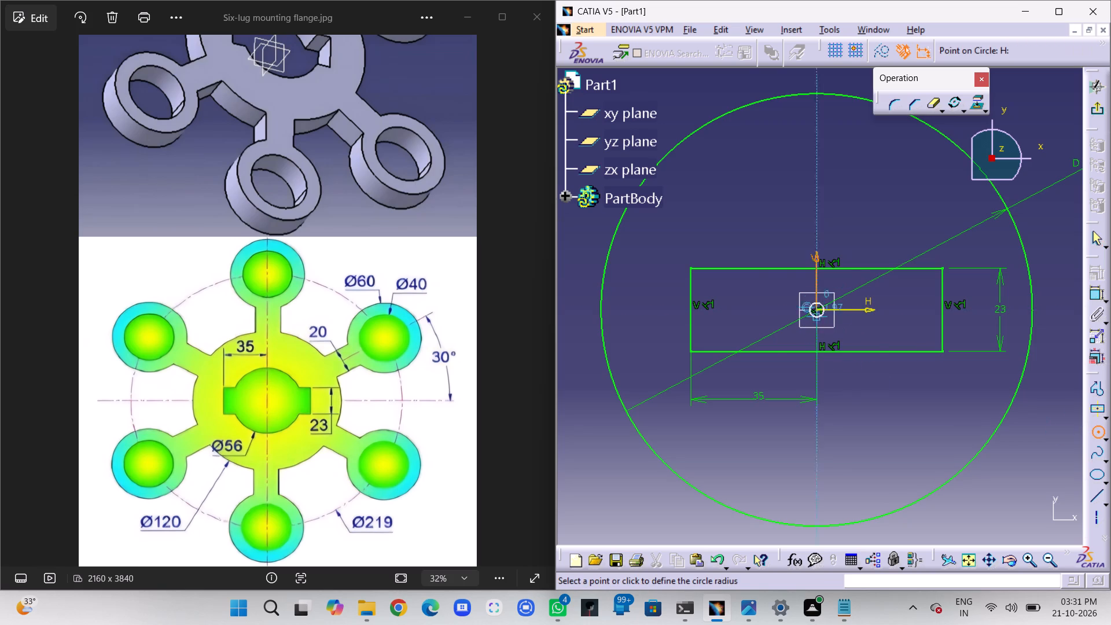
pyautogui.click(852, 380)
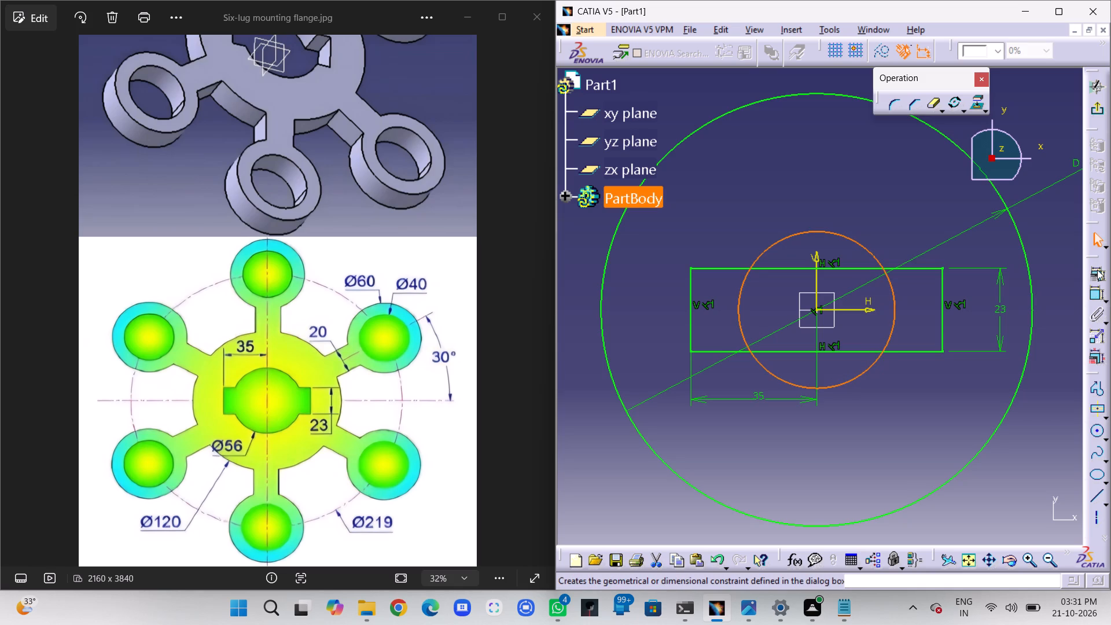
# Dimension the inner circle's diameter and set it to 56 mm.
pyautogui.click(1095, 291)
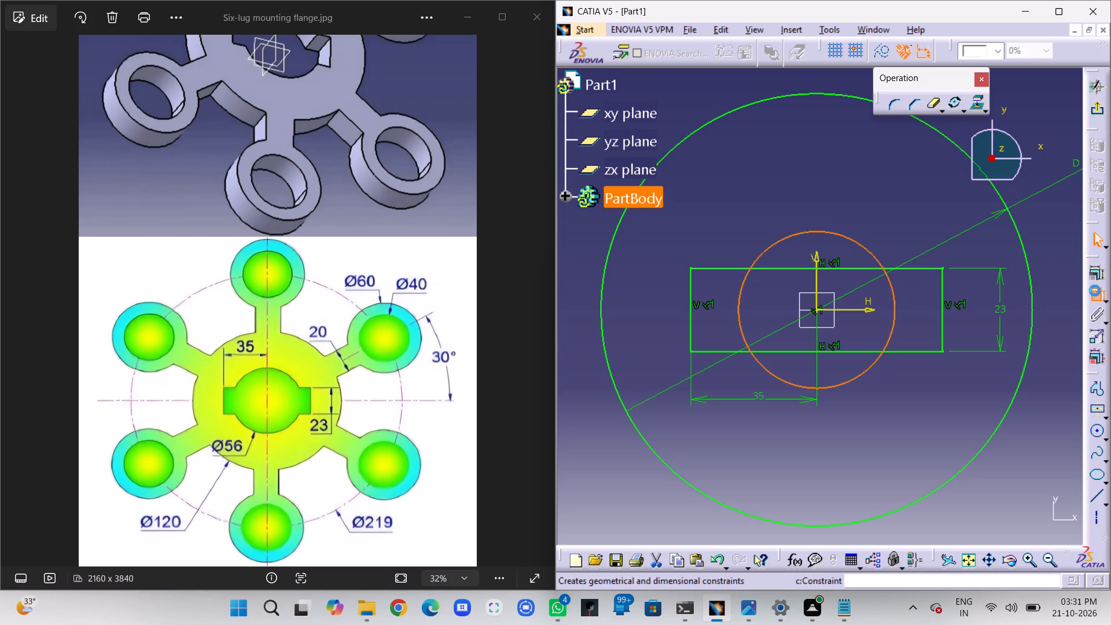
pyautogui.click(908, 204)
pyautogui.doubleClick(922, 198)
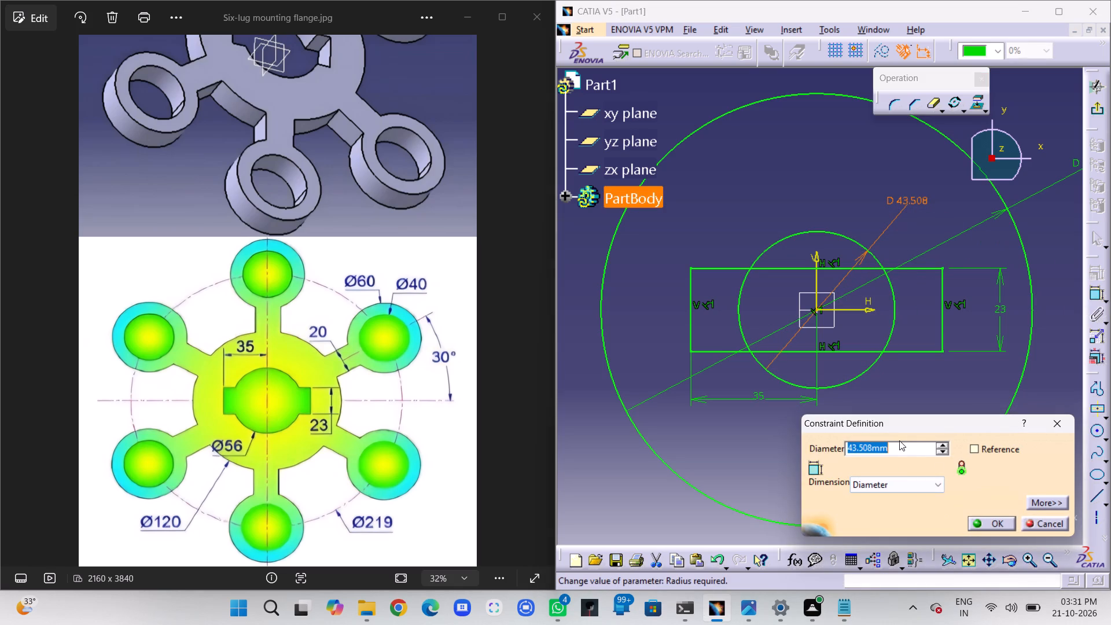
pyautogui.write('56')
pyautogui.press('Return')
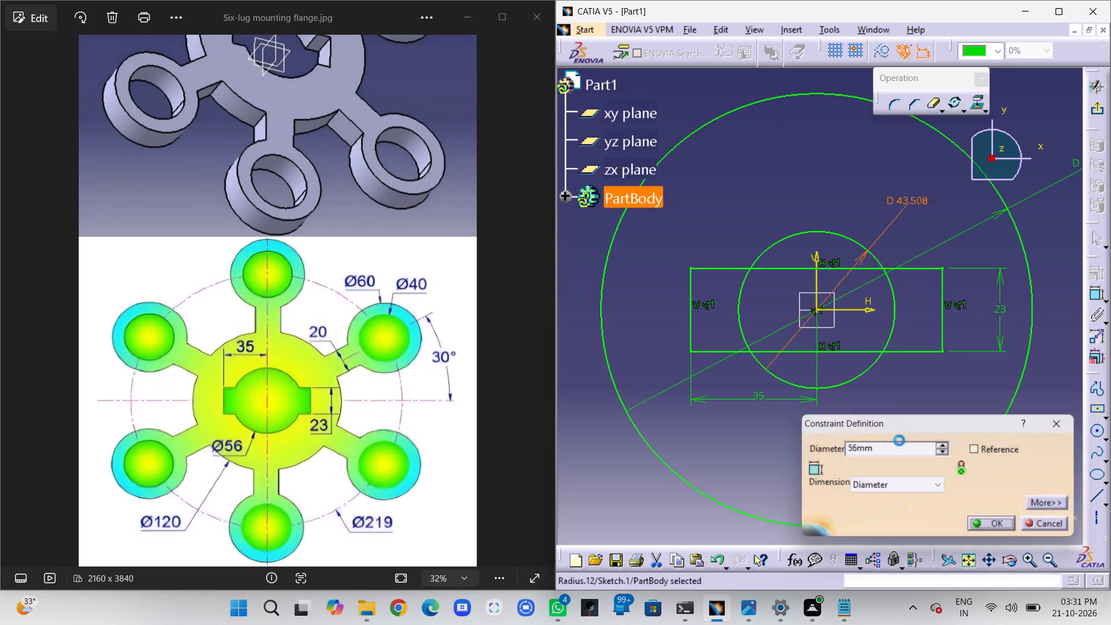
pyautogui.click(943, 403)
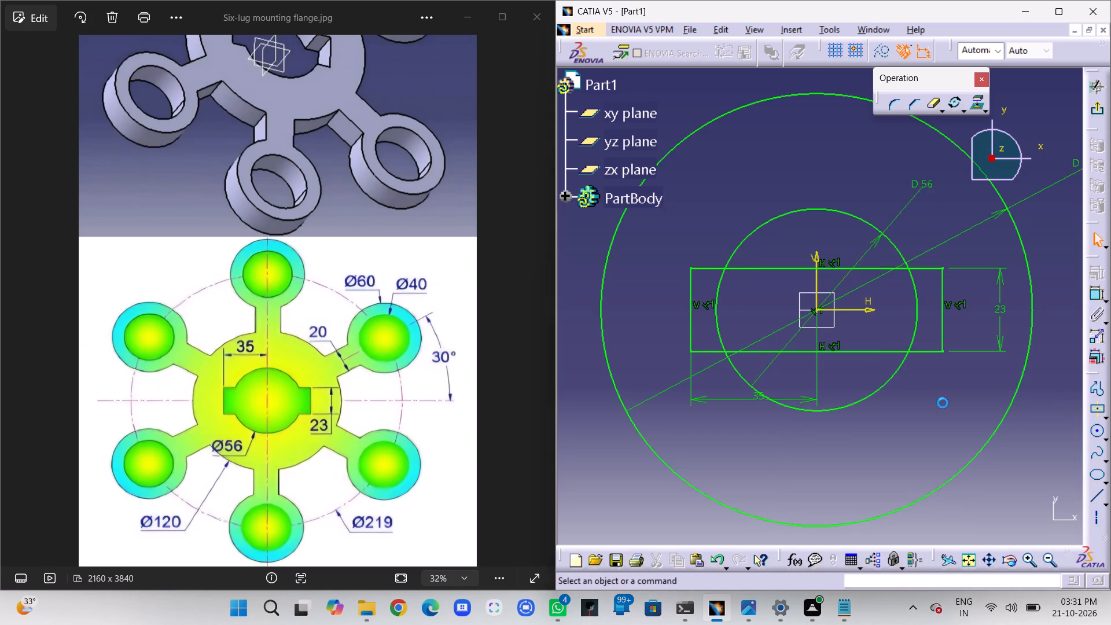
# Quick-trim the rectangle's edges inside the 56 mm circle and the circle's side arcs inside the rectangle, leaving one slotted outline.
pyautogui.click(936, 101)
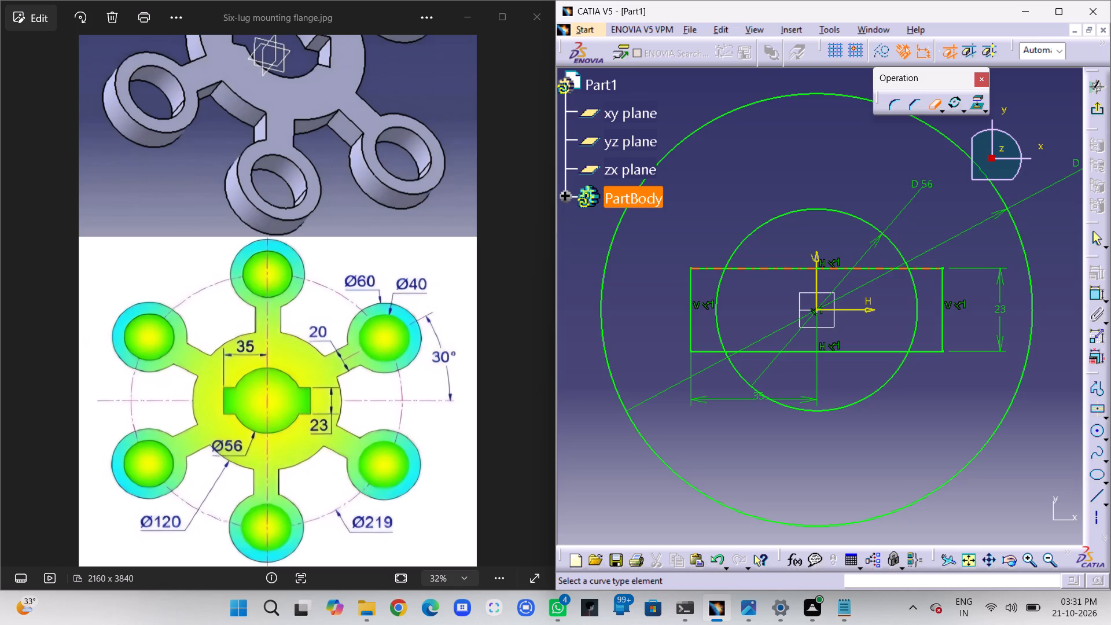
pyautogui.click(771, 268)
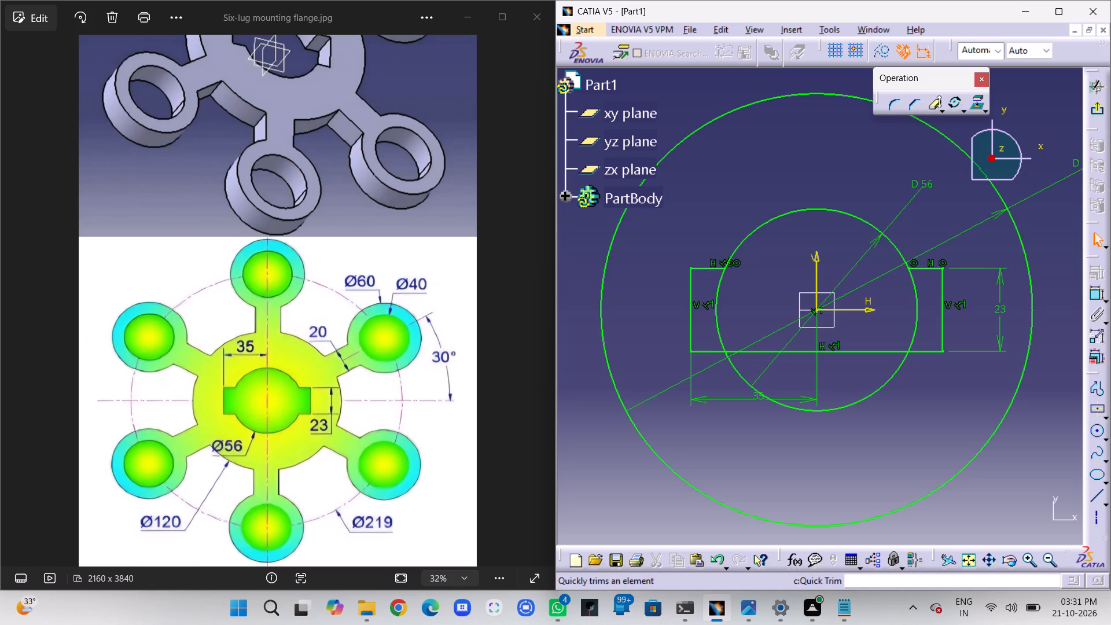
pyautogui.click(933, 101)
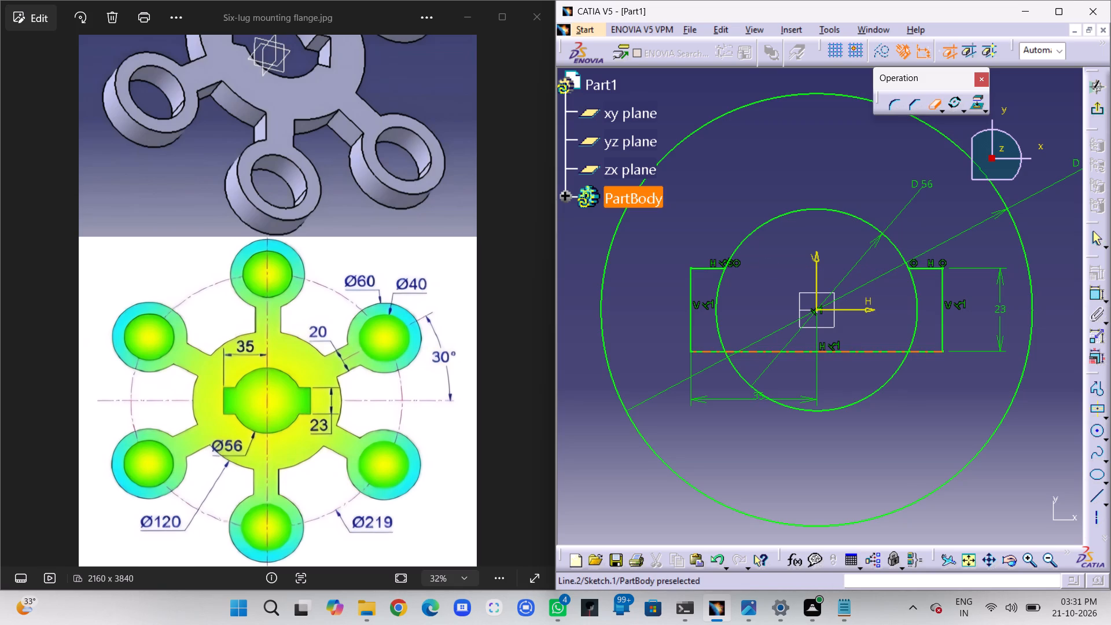
pyautogui.click(840, 347)
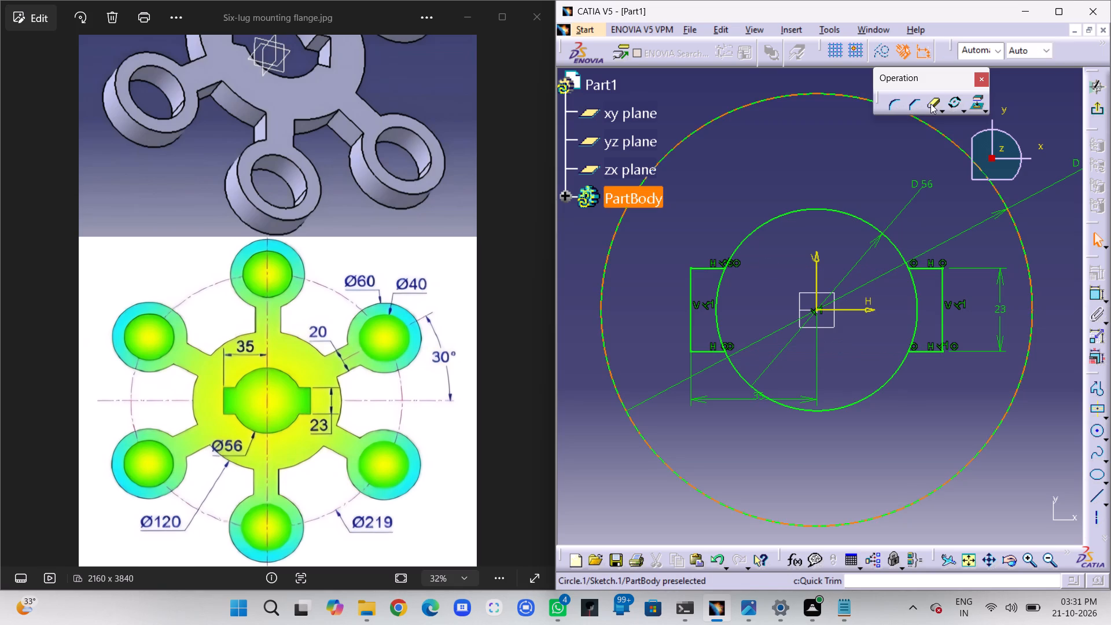
pyautogui.click(930, 104)
pyautogui.click(917, 309)
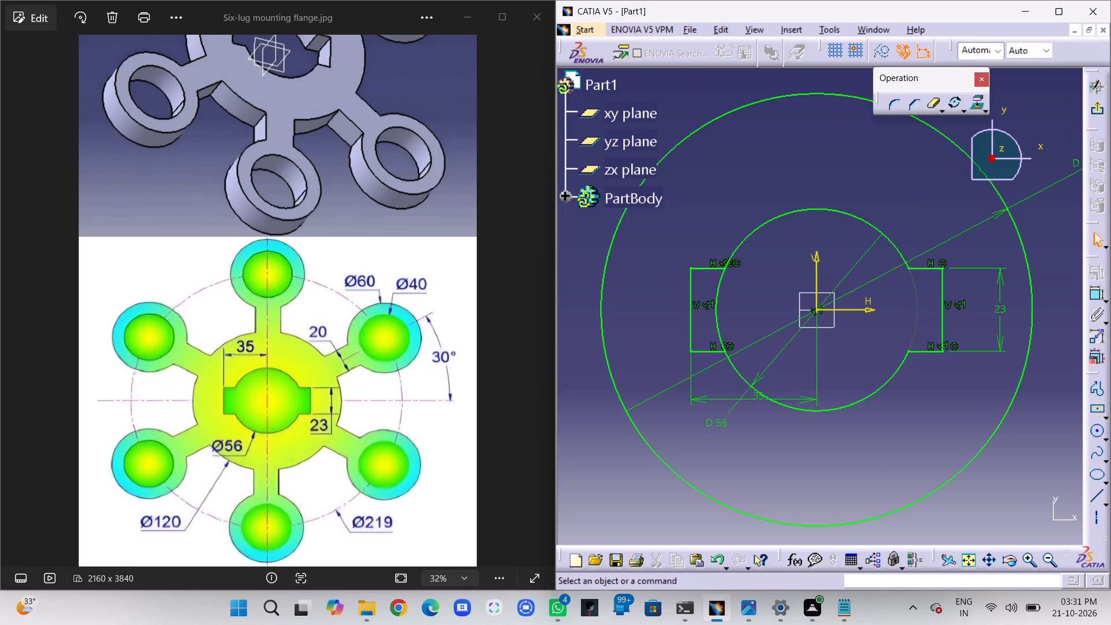
pyautogui.click(931, 101)
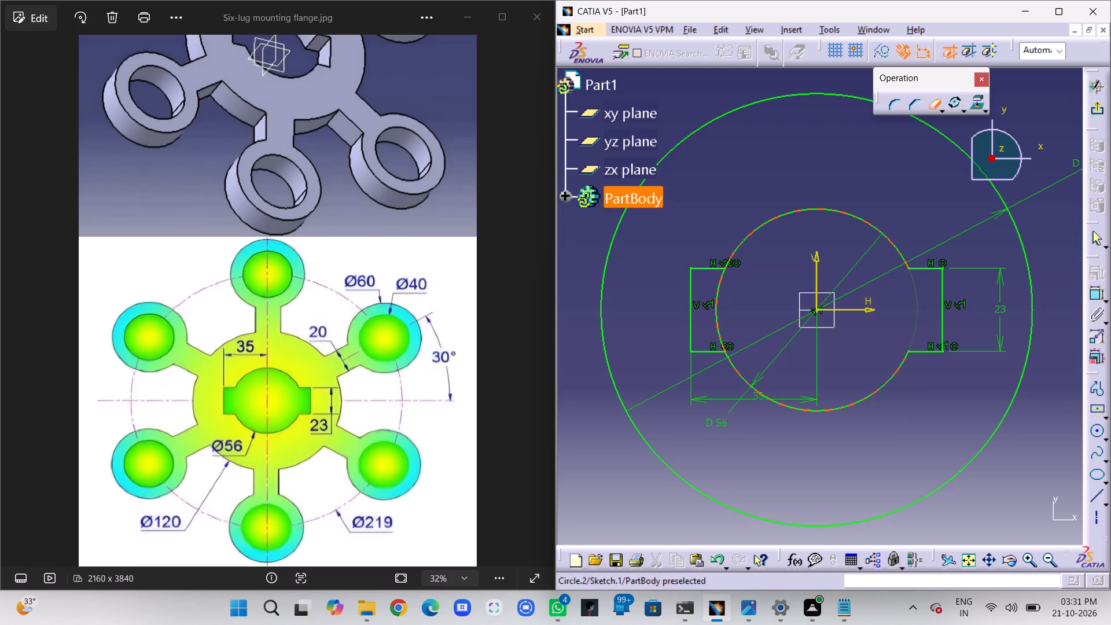
pyautogui.click(719, 318)
# Reposition the slotted opening's 23 mm, 56 mm and 35 mm dimensions so they sit clear of the outline.
pyautogui.moveTo(761, 270); pyautogui.dragTo(797, 329, button='middle')
pyautogui.rightClick(761, 270)
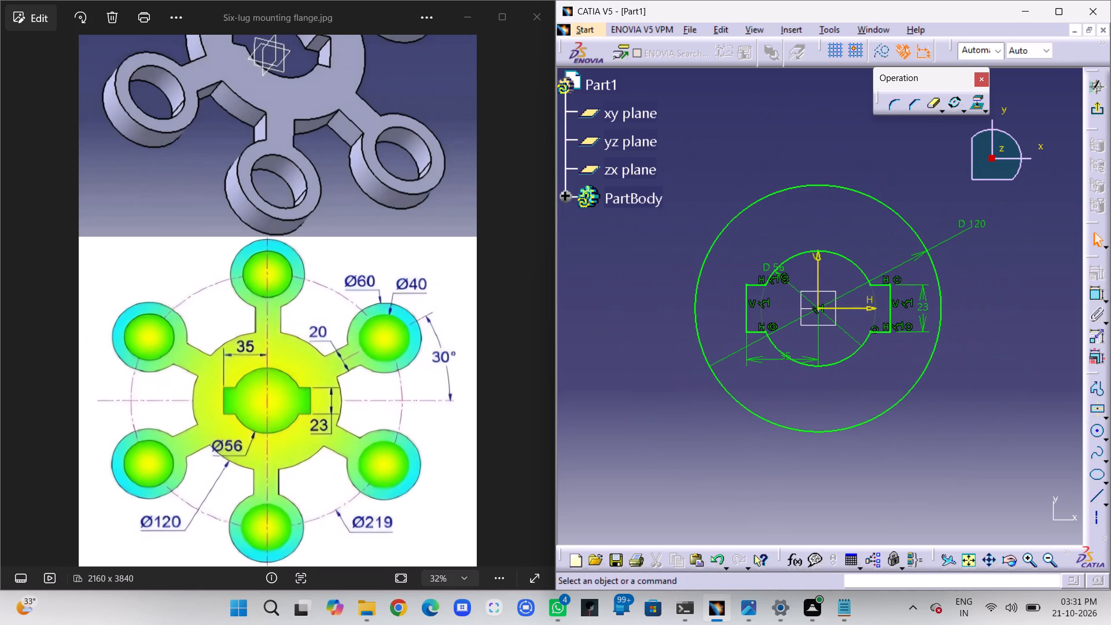
pyautogui.moveTo(797, 329); pyautogui.dragTo(797, 328, button='middle')
pyautogui.click(923, 310)
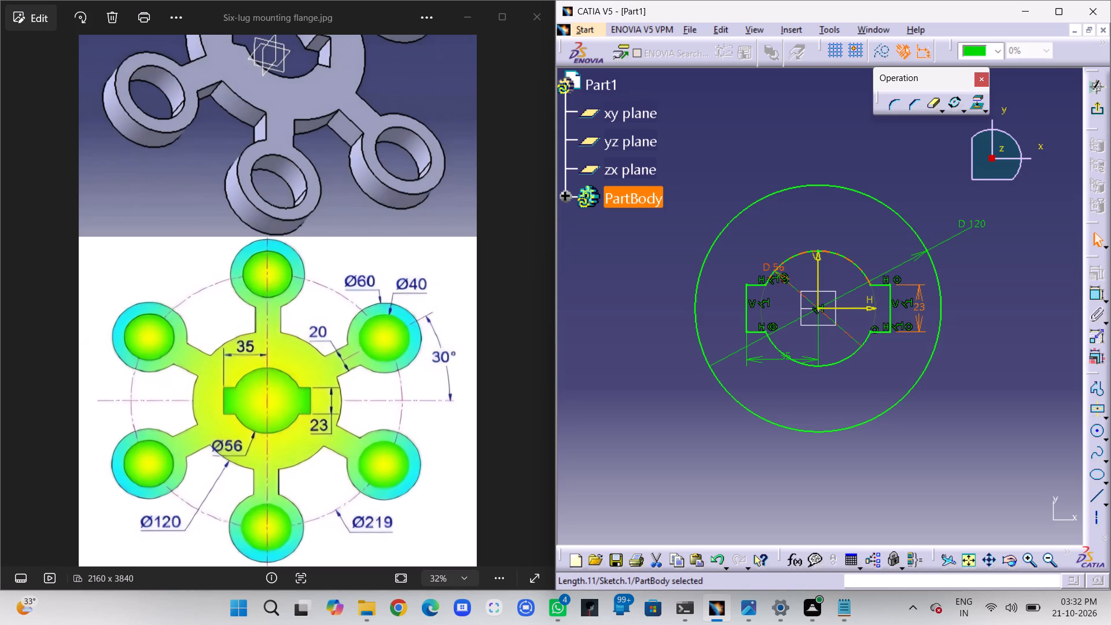
pyautogui.moveTo(765, 264); pyautogui.dragTo(753, 234)
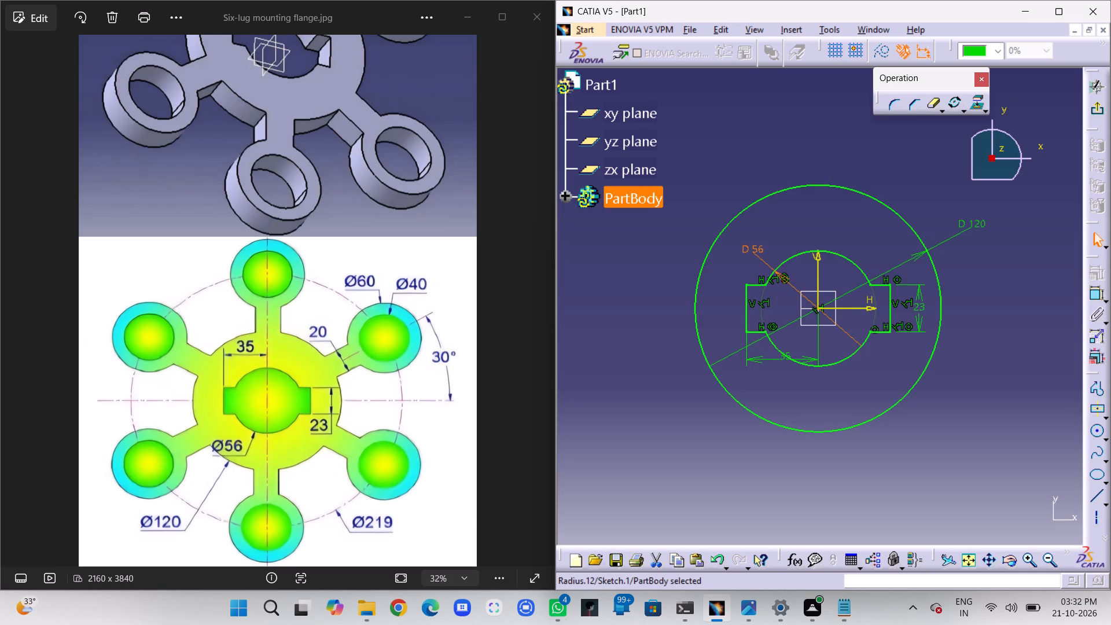
pyautogui.moveTo(779, 359); pyautogui.dragTo(764, 361)
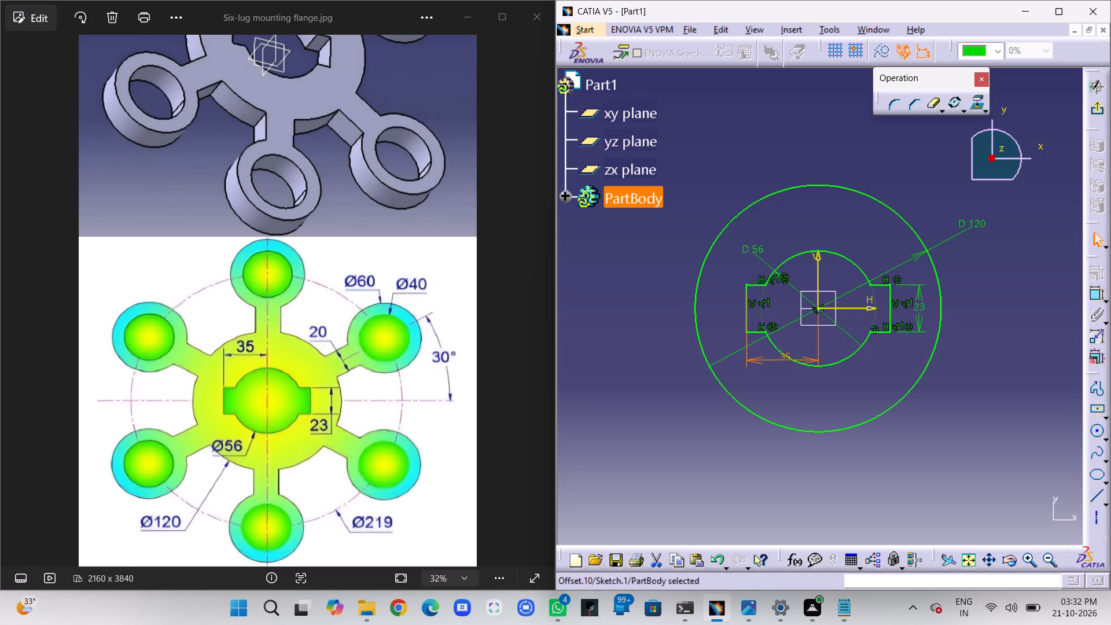
pyautogui.moveTo(764, 361); pyautogui.dragTo(785, 379)
pyautogui.click(860, 376)
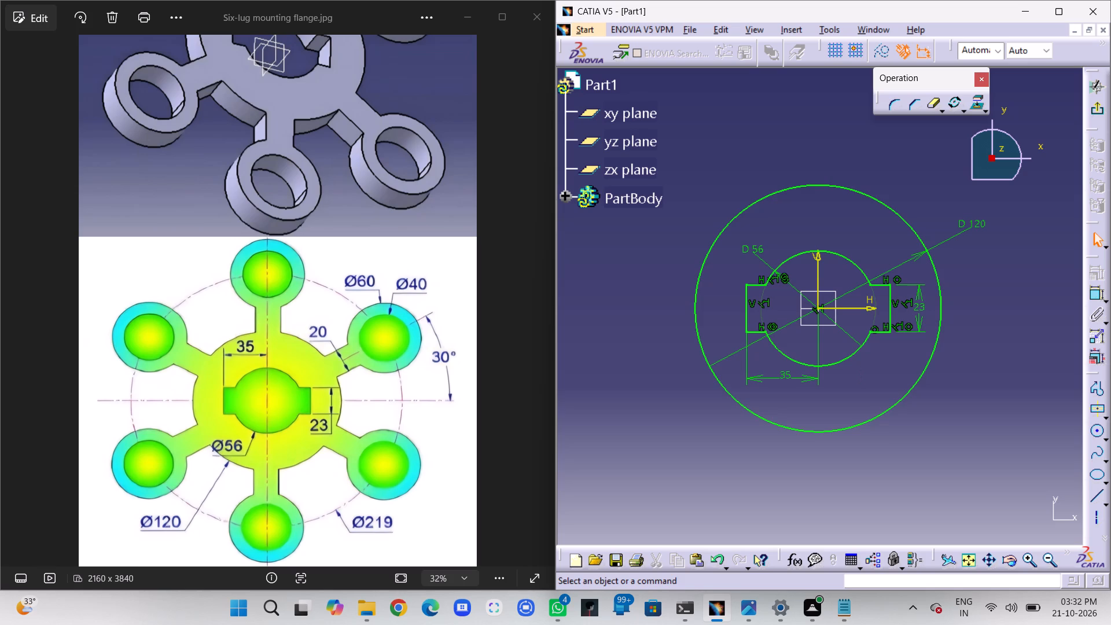
# Draw a circle of about 190 mm diameter centred on the origin, outside the 120 mm circle.
pyautogui.moveTo(861, 377); pyautogui.dragTo(873, 406, button='middle')
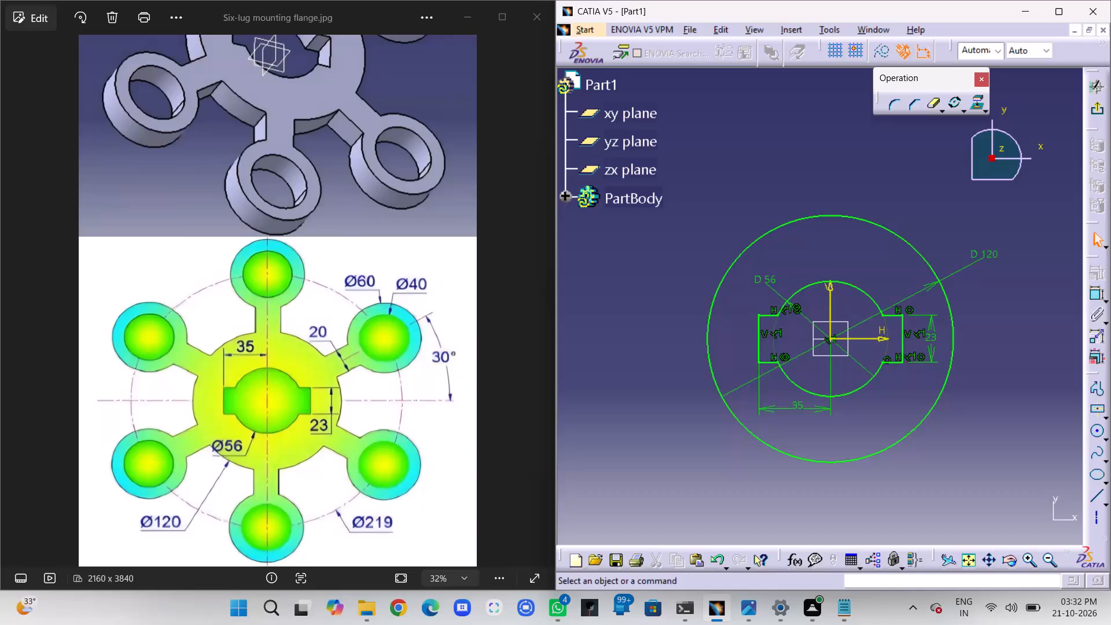
pyautogui.moveTo(873, 406); pyautogui.dragTo(874, 413, button='middle')
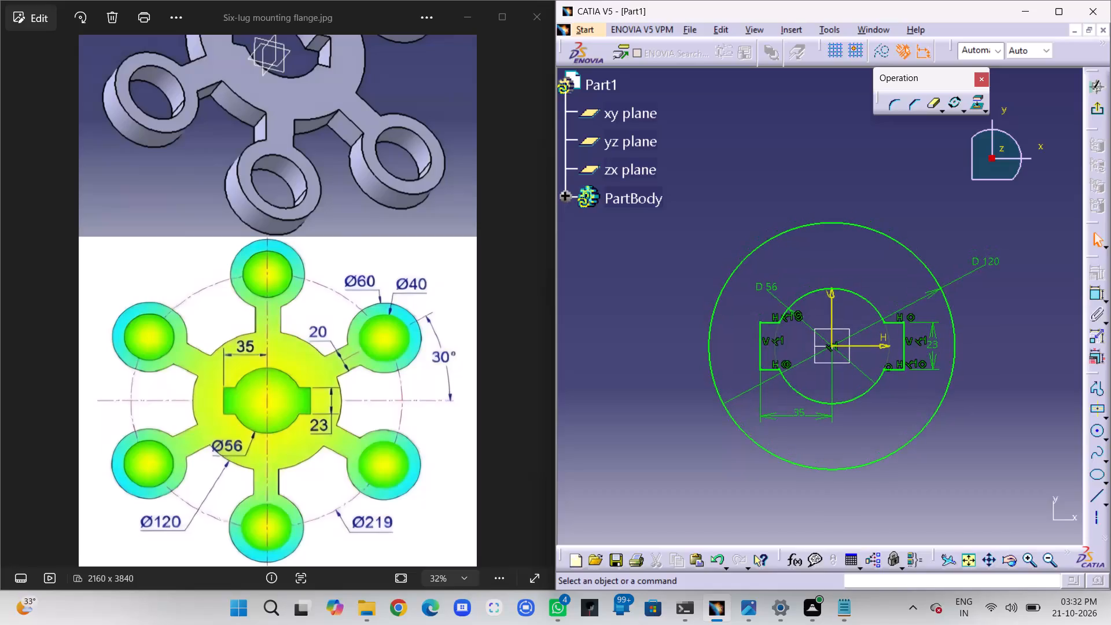
pyautogui.scroll(1, 874, 413)
pyautogui.moveTo(874, 413); pyautogui.dragTo(875, 420, button='middle')
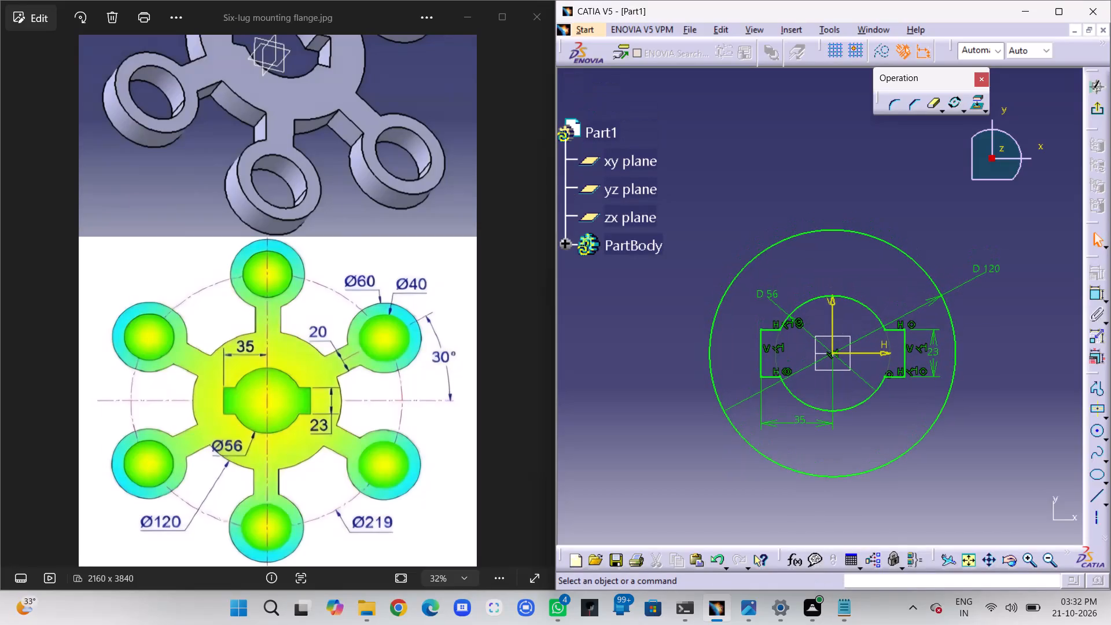
pyautogui.moveTo(875, 420); pyautogui.dragTo(859, 420, button='middle')
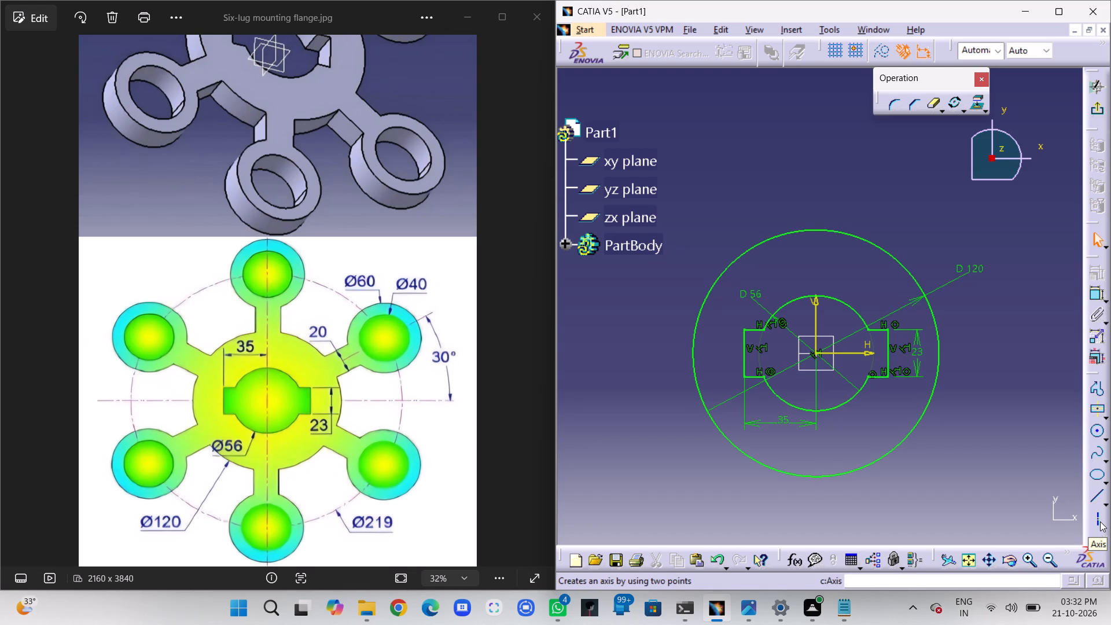
pyautogui.click(1096, 434)
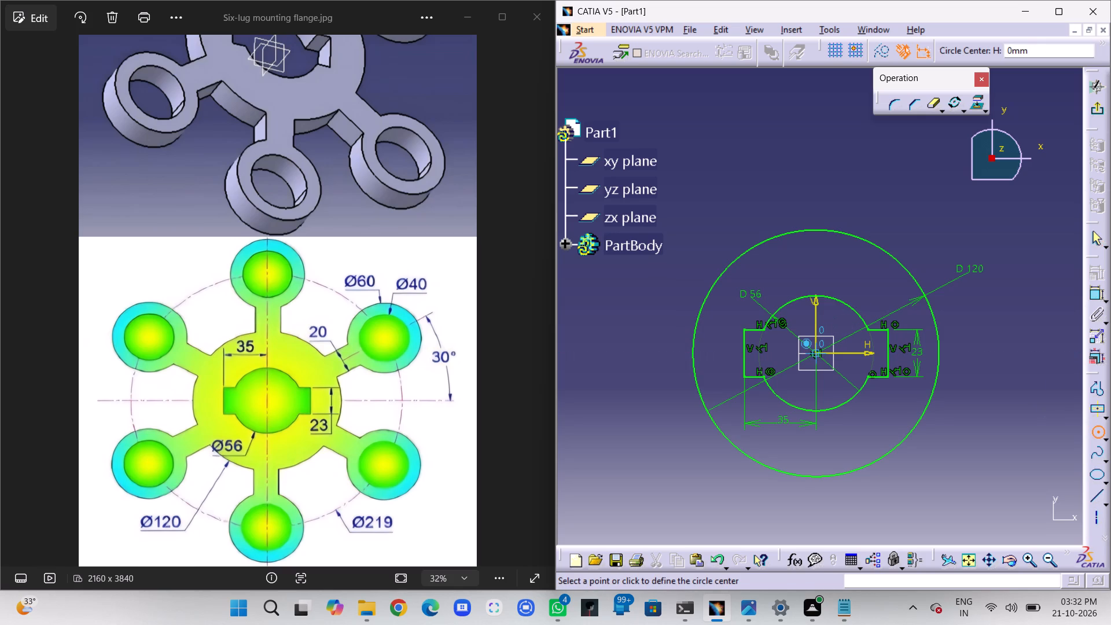
pyautogui.click(816, 353)
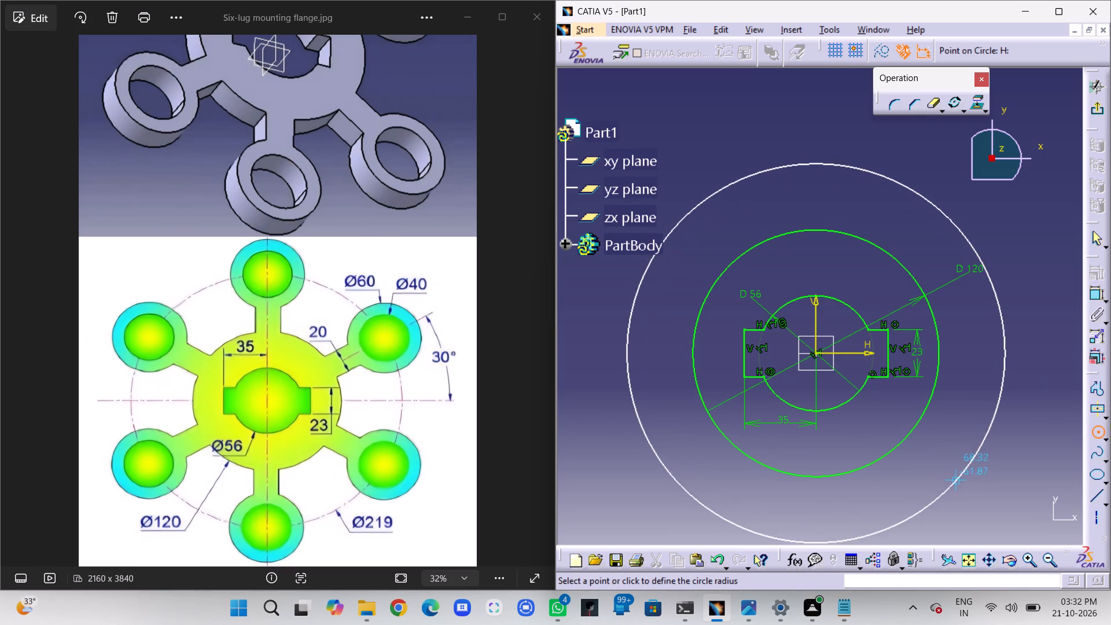
pyautogui.click(960, 487)
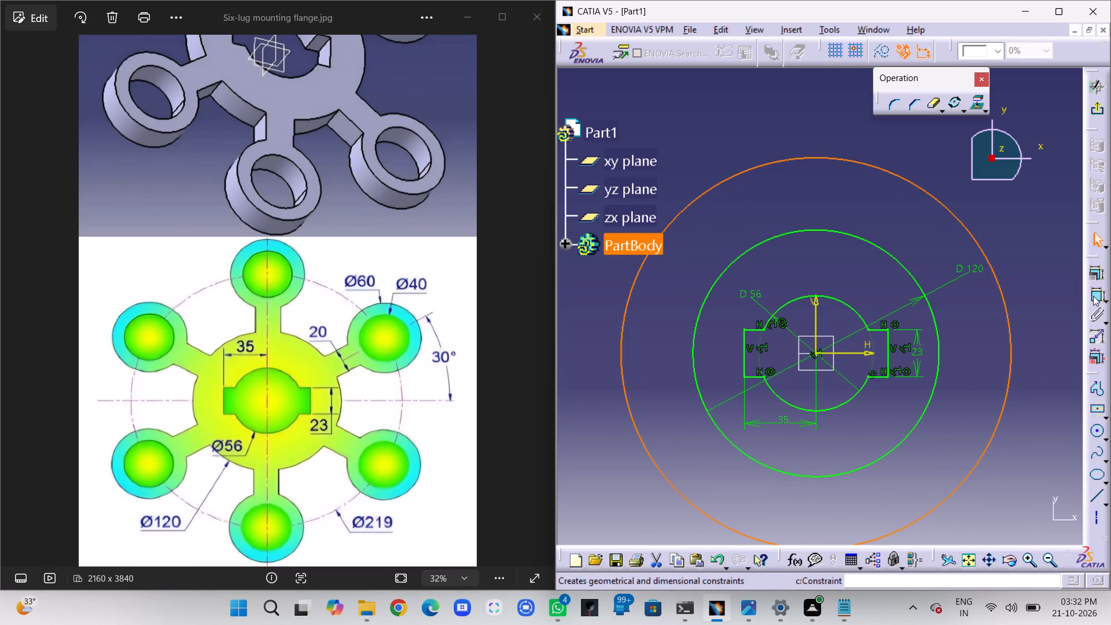
# Dimension the outermost circle's diameter and set it to 219 mm.
pyautogui.click(1094, 296)
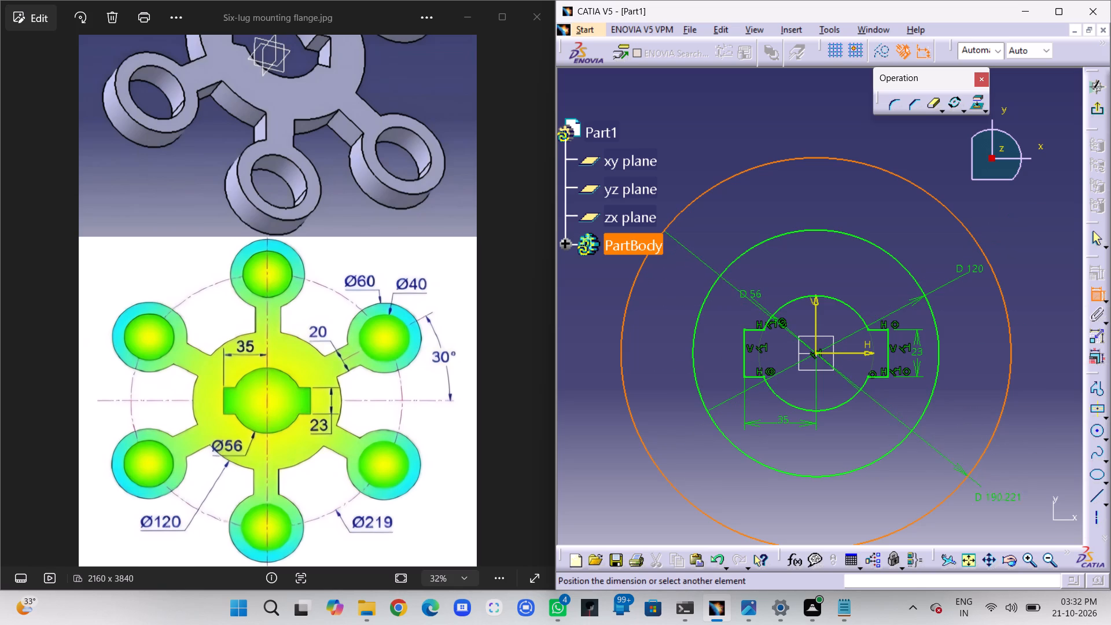
pyautogui.click(1013, 511)
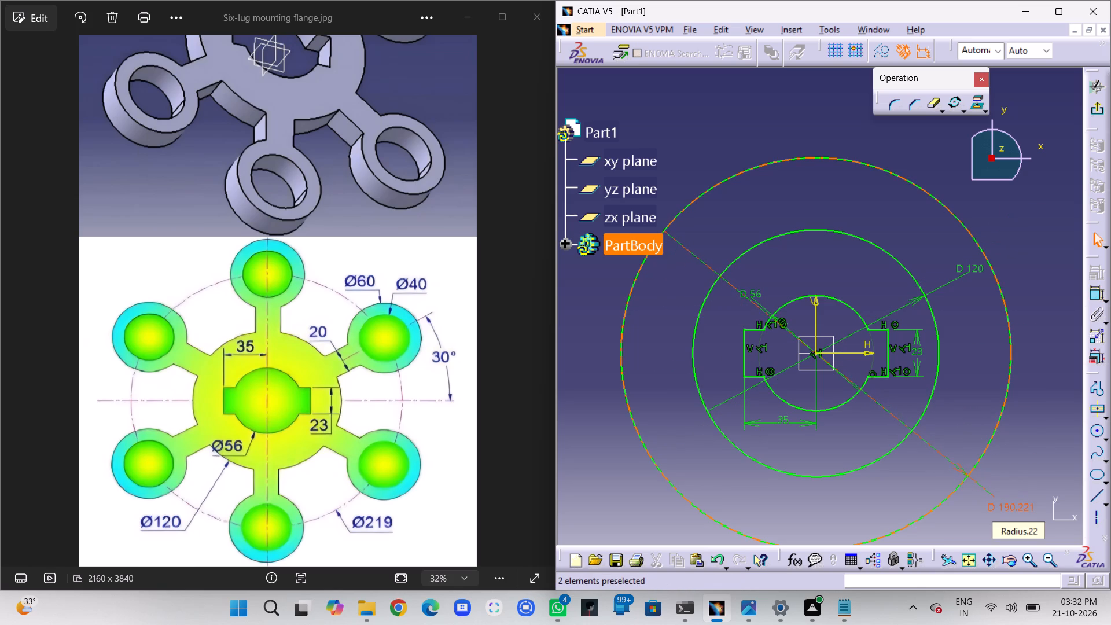
pyautogui.doubleClick(1019, 507)
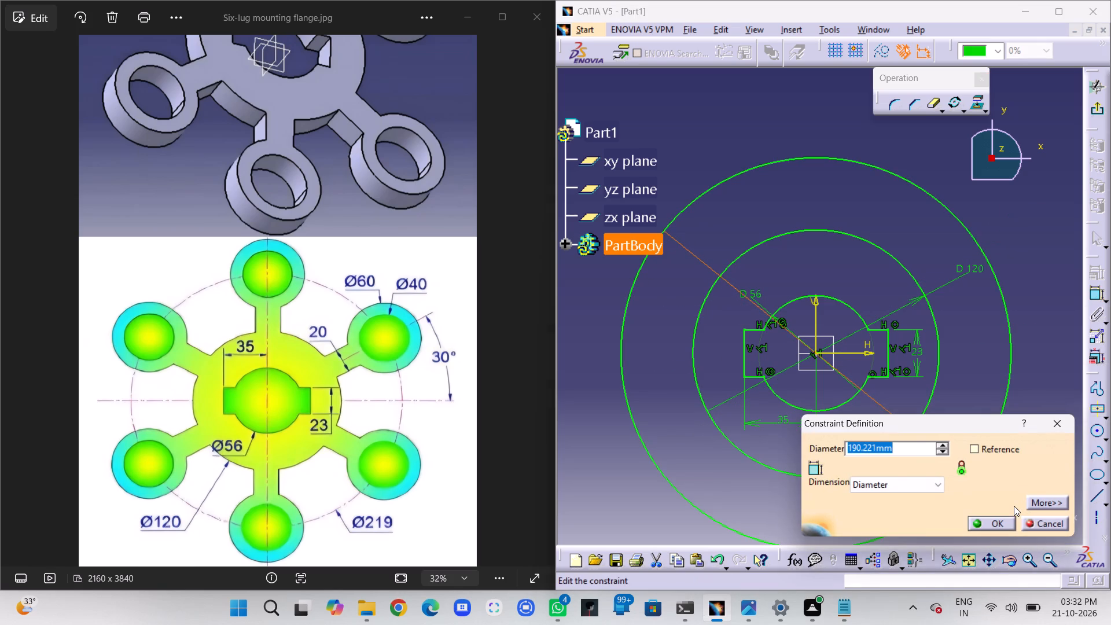
pyautogui.write('219')
pyautogui.press('Return')
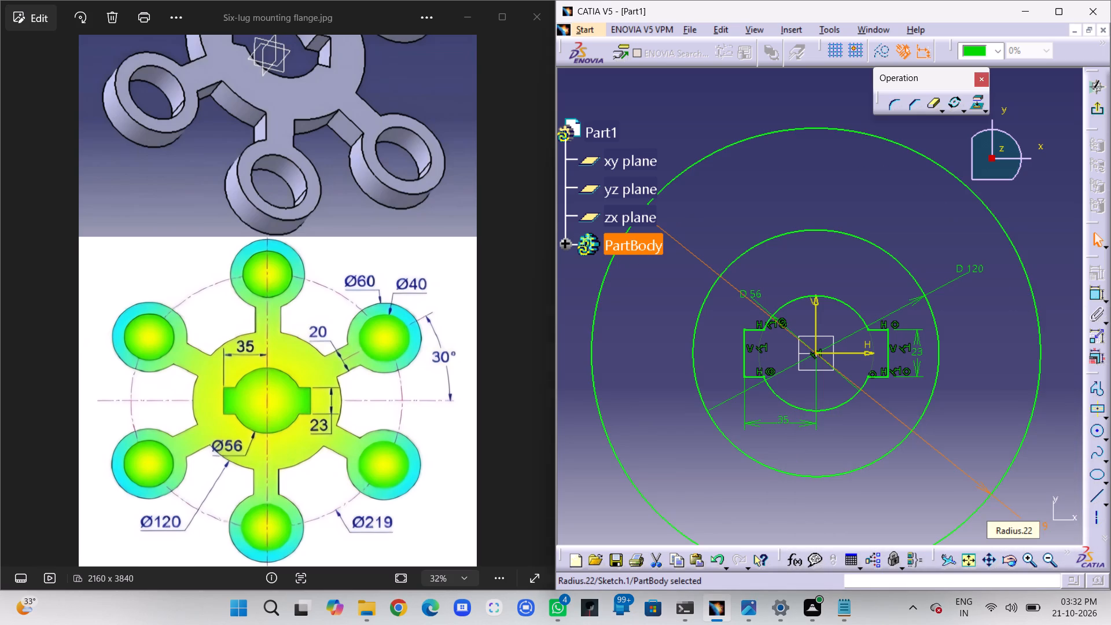
# Convert the 219 mm circle into a construction element, leaving construction mode off for new geometry.
pyautogui.moveTo(999, 378); pyautogui.dragTo(999, 416, button='middle')
pyautogui.rightClick(999, 378)
pyautogui.click(989, 381)
pyautogui.click(971, 337)
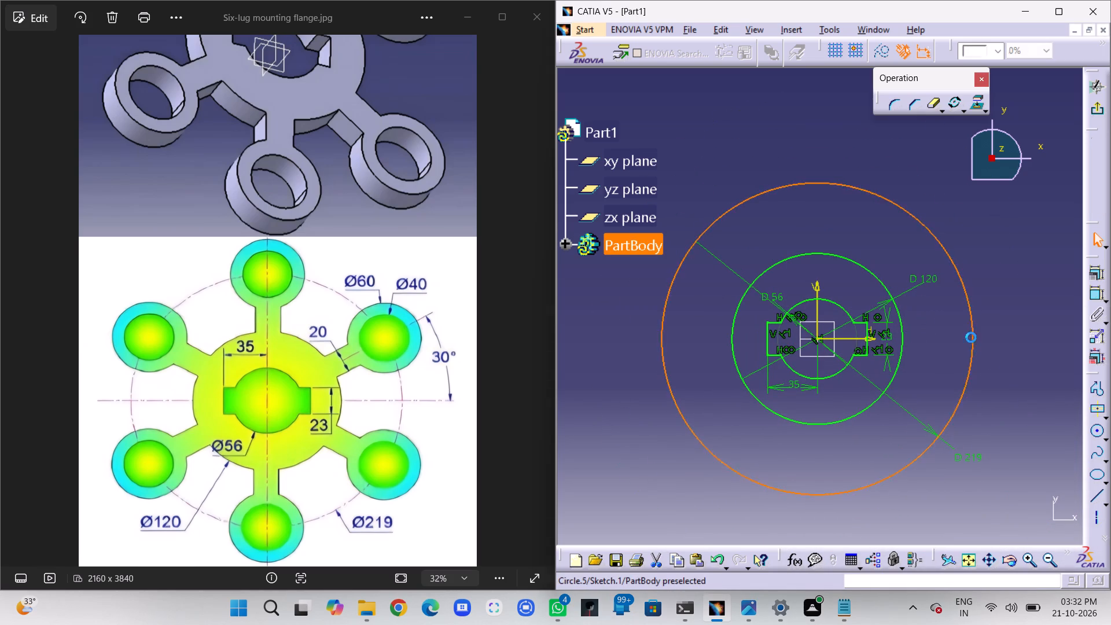
pyautogui.click(884, 53)
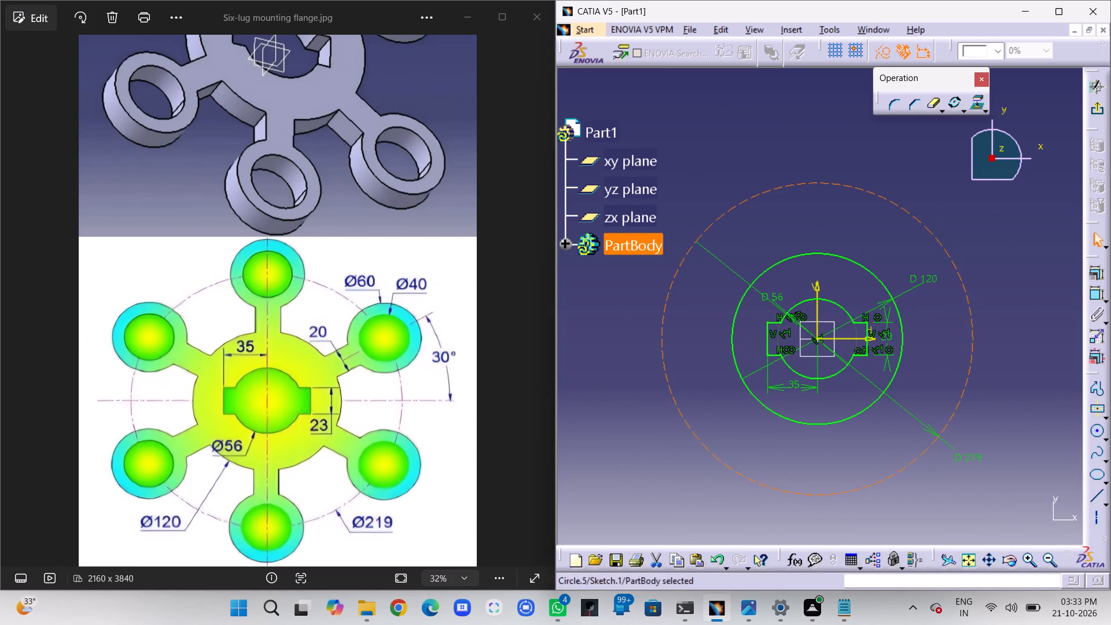
pyautogui.click(935, 183)
pyautogui.click(888, 51)
pyautogui.click(994, 244)
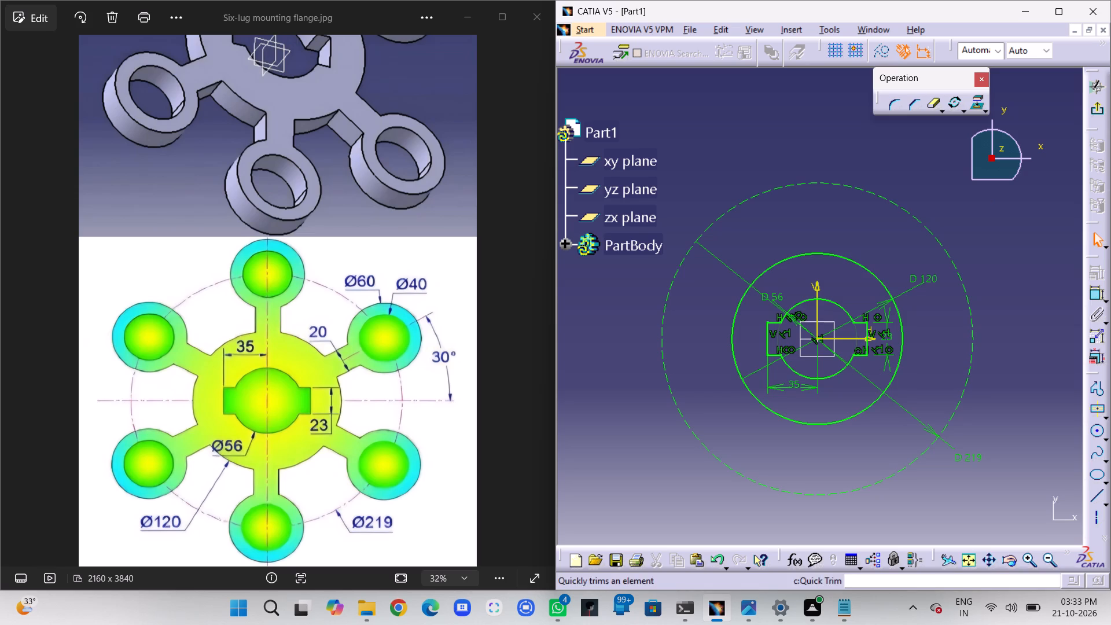
pyautogui.click(994, 244)
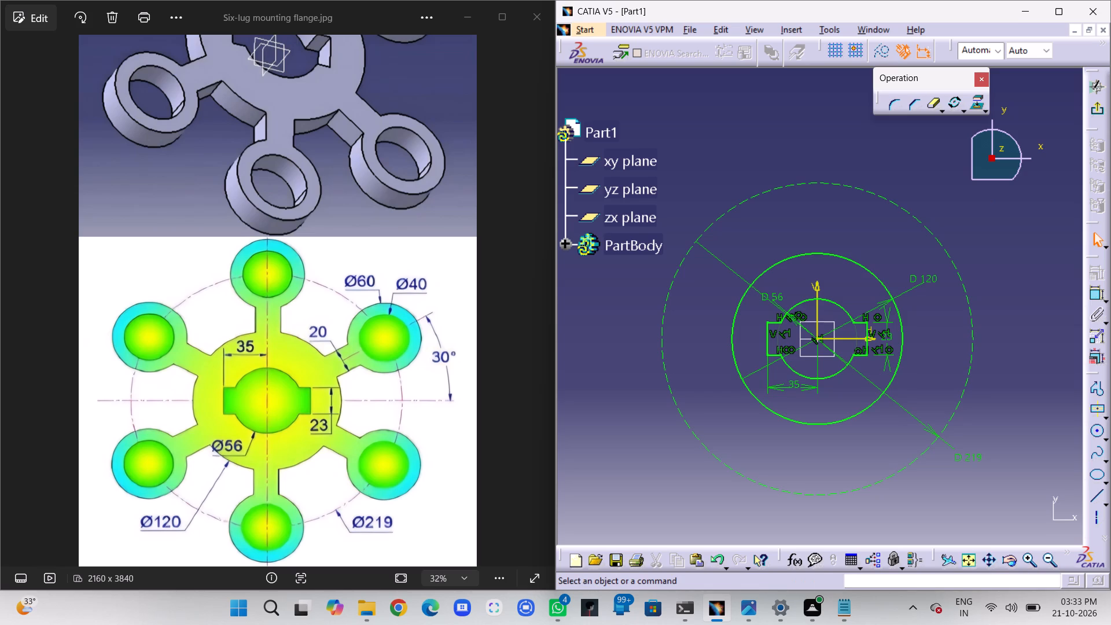
# Draw an axis line from the origin to just beyond the 219 mm circle, about 42.5° above the horizontal axis.
pyautogui.moveTo(981, 231); pyautogui.dragTo(989, 236, button='middle')
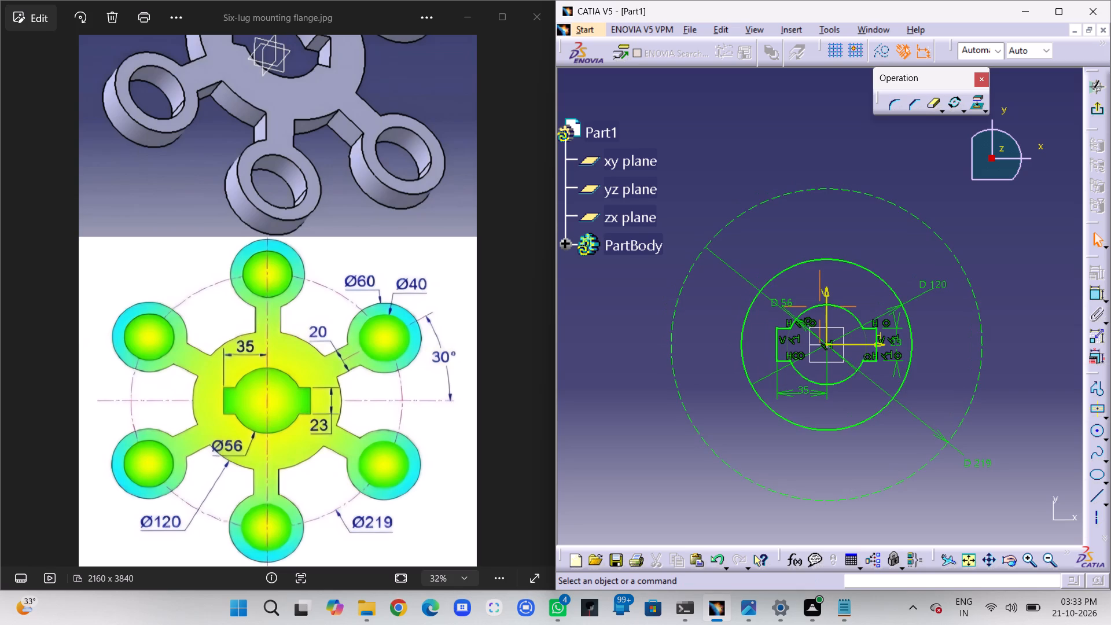
pyautogui.moveTo(989, 236); pyautogui.dragTo(995, 240, button='middle')
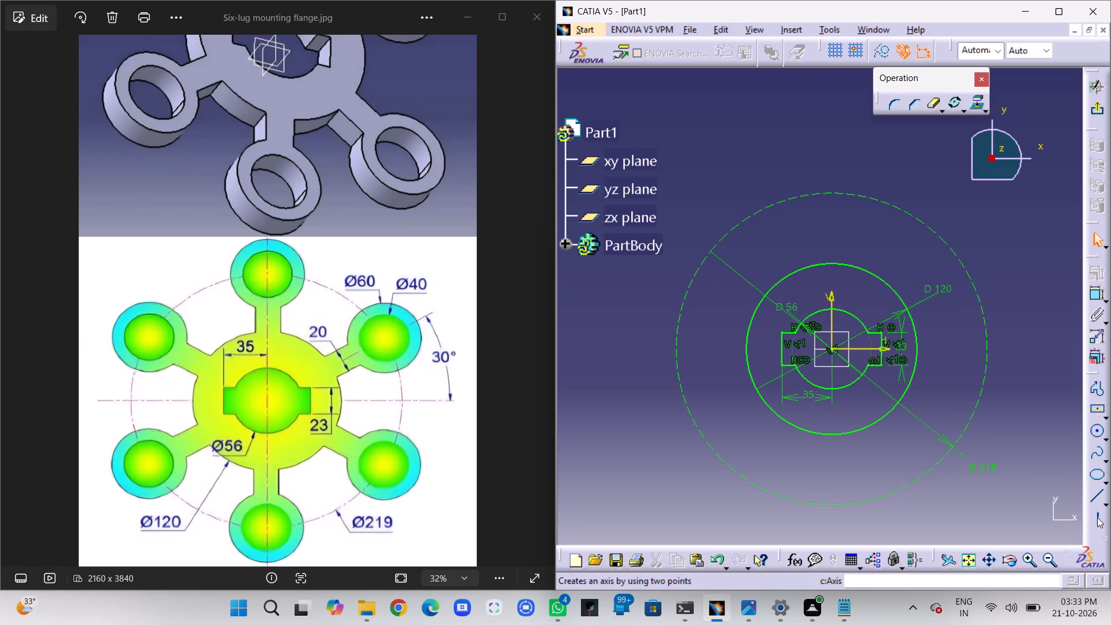
pyautogui.click(1097, 517)
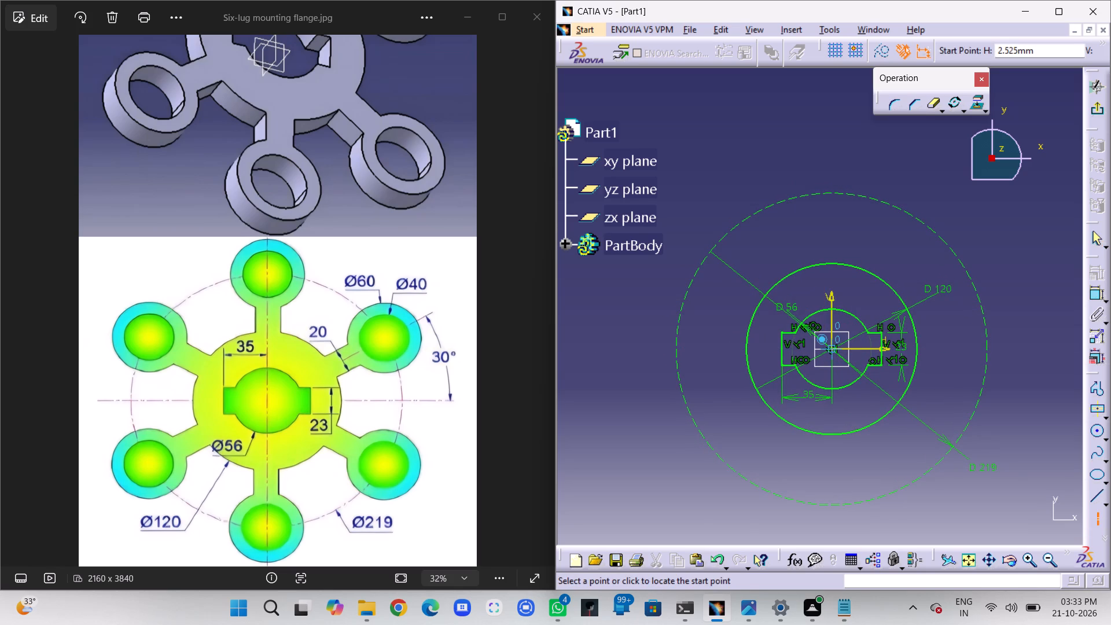
pyautogui.click(832, 349)
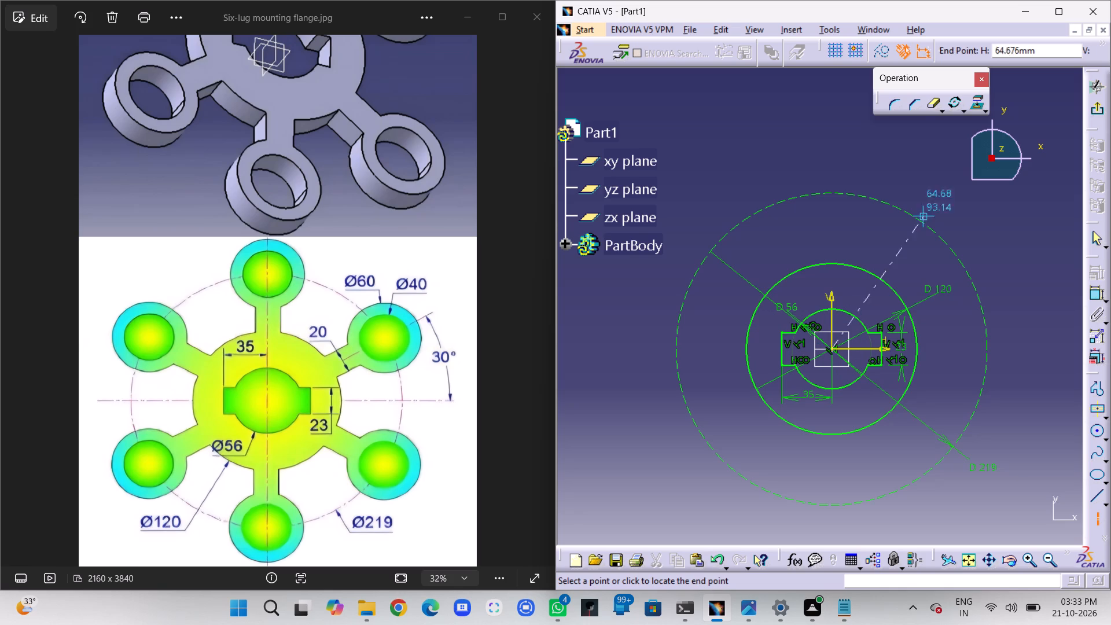
pyautogui.click(980, 212)
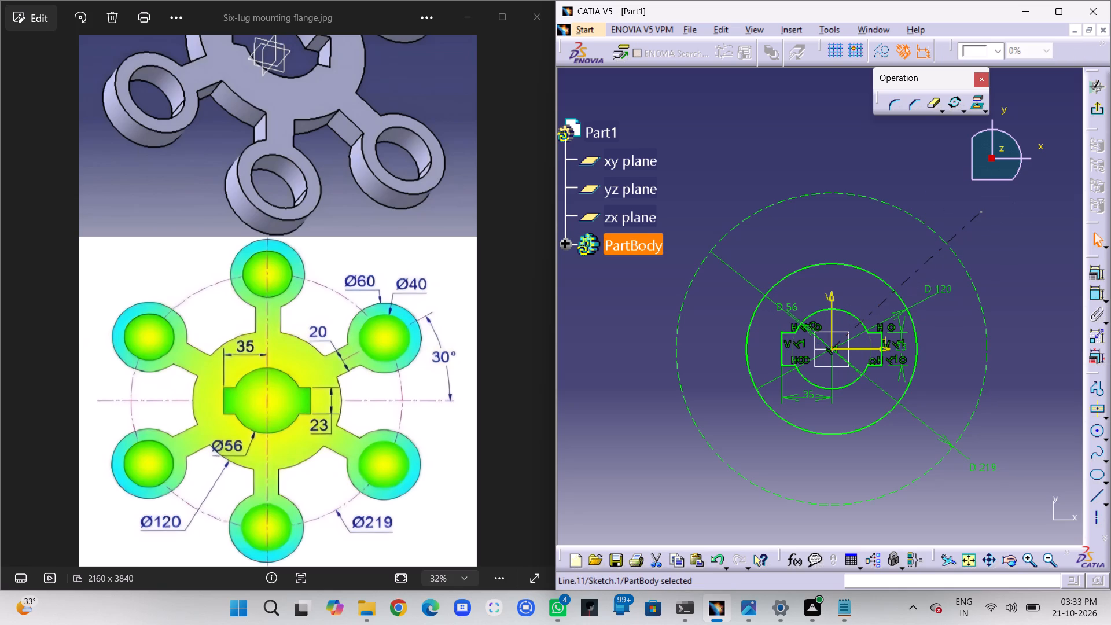
# Dimension the angle between the axis line and the horizontal axis and set it to 30°.
pyautogui.click(1097, 296)
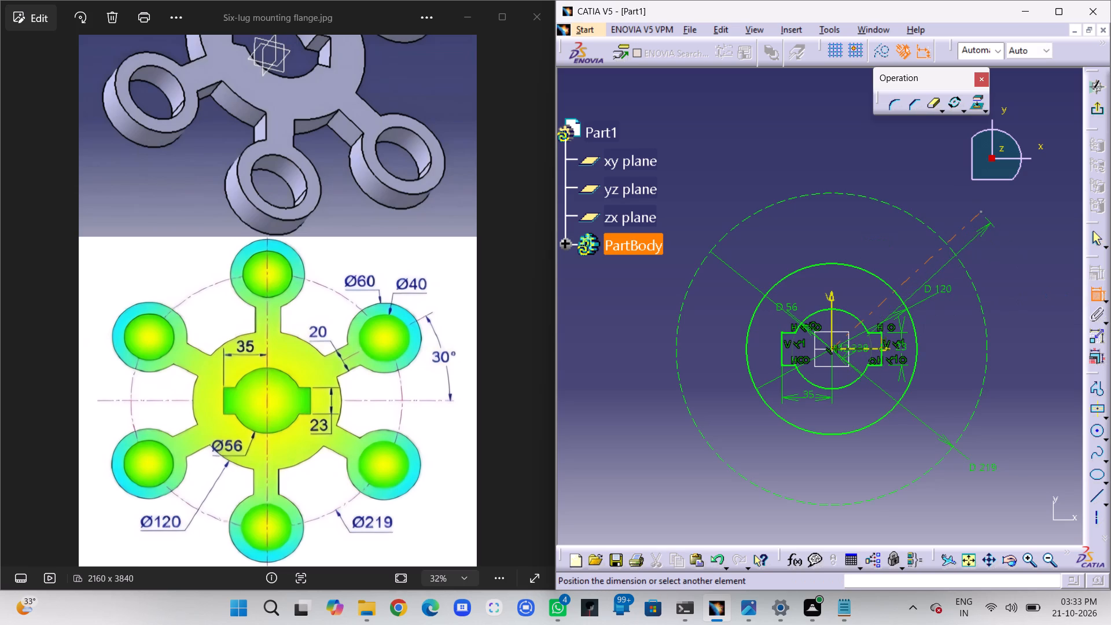
pyautogui.moveTo(851, 352); pyautogui.dragTo(877, 342)
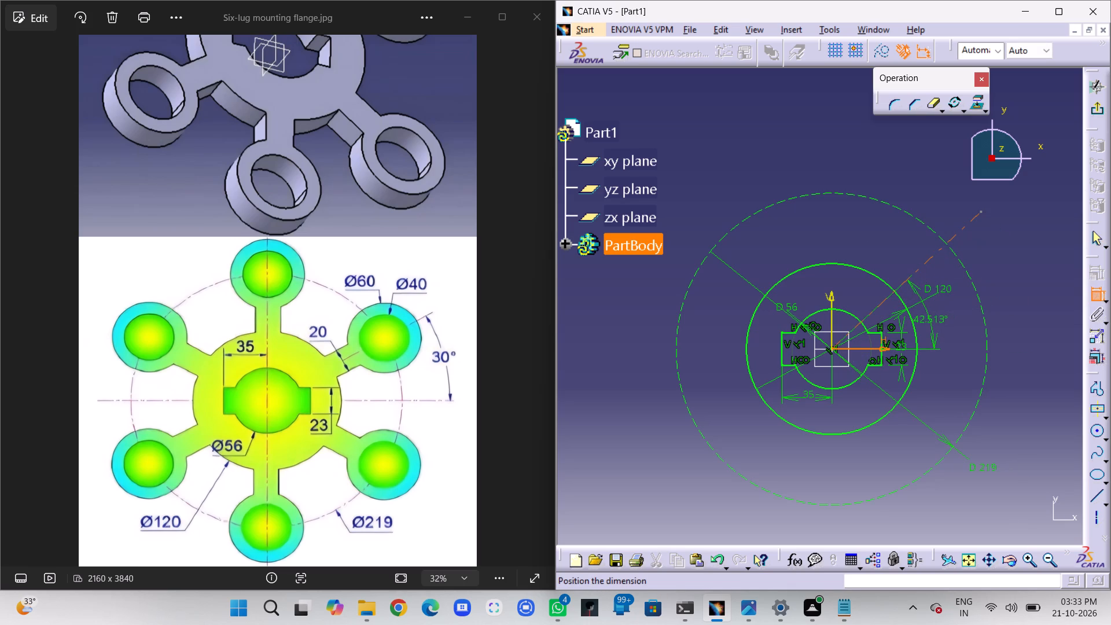
pyautogui.click(931, 317)
pyautogui.doubleClick(937, 315)
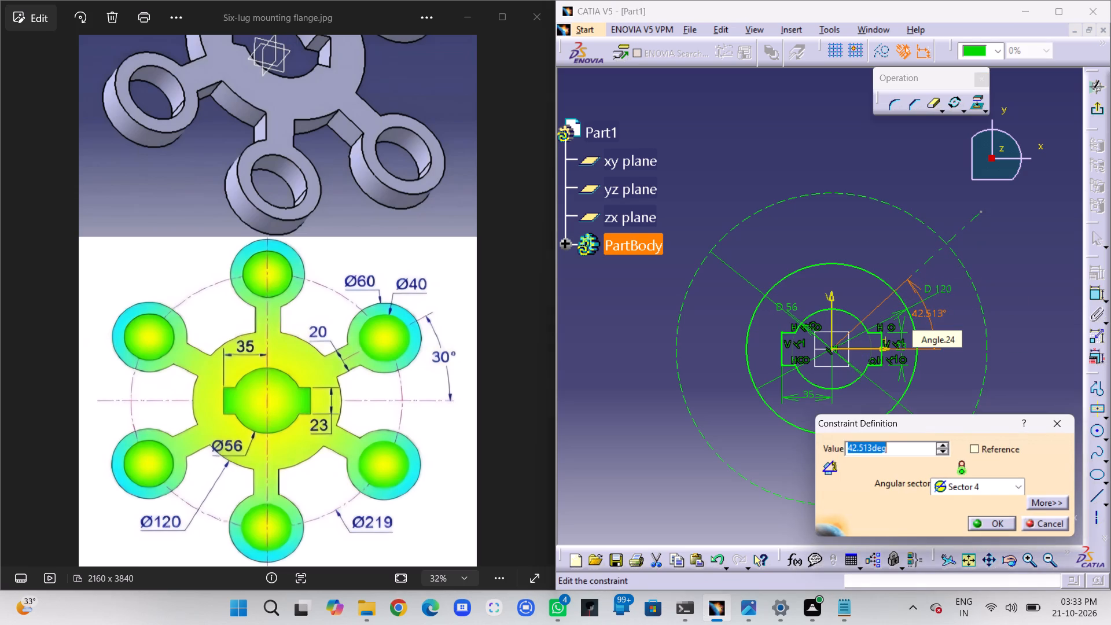
pyautogui.write('30')
pyautogui.press('Return')
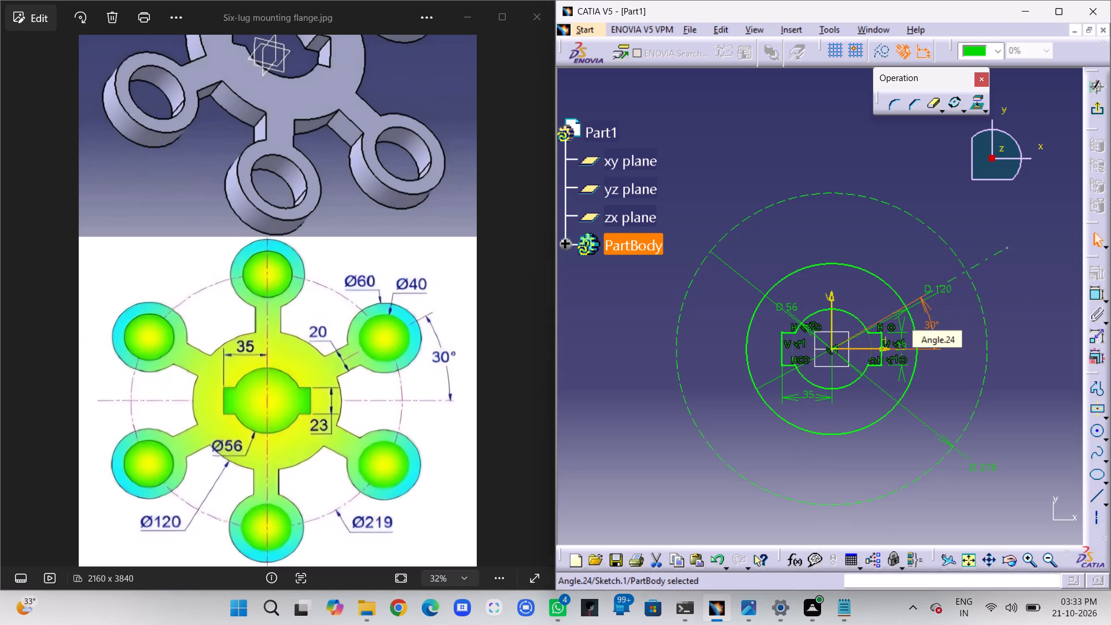
pyautogui.click(953, 307)
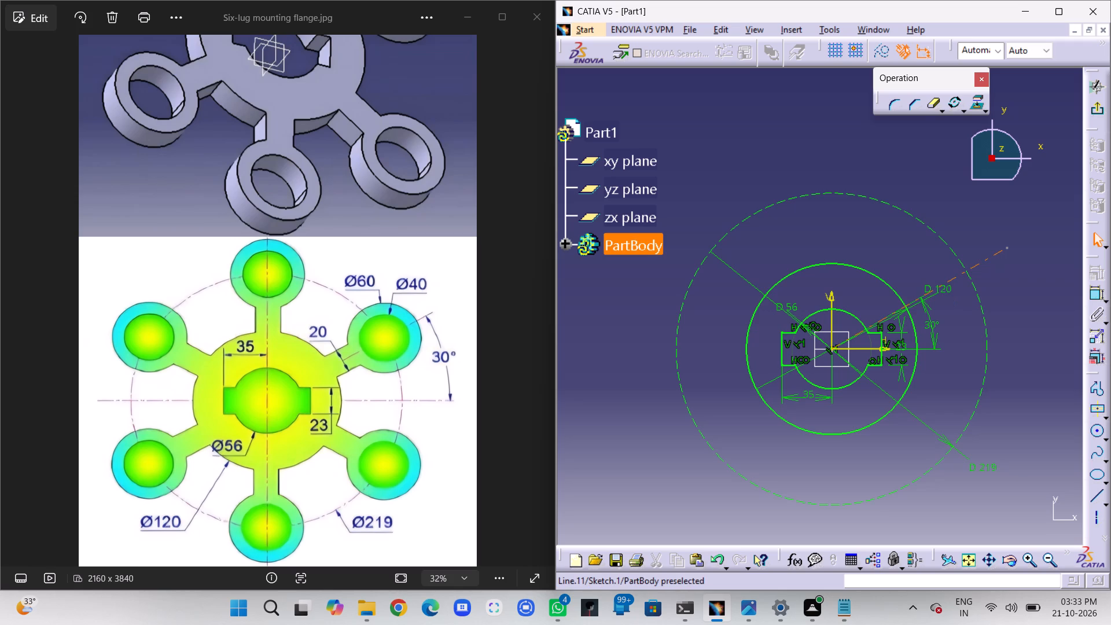
# Move the 30° angle dimension outward, beyond the 219 mm construction circle.
pyautogui.click(916, 299)
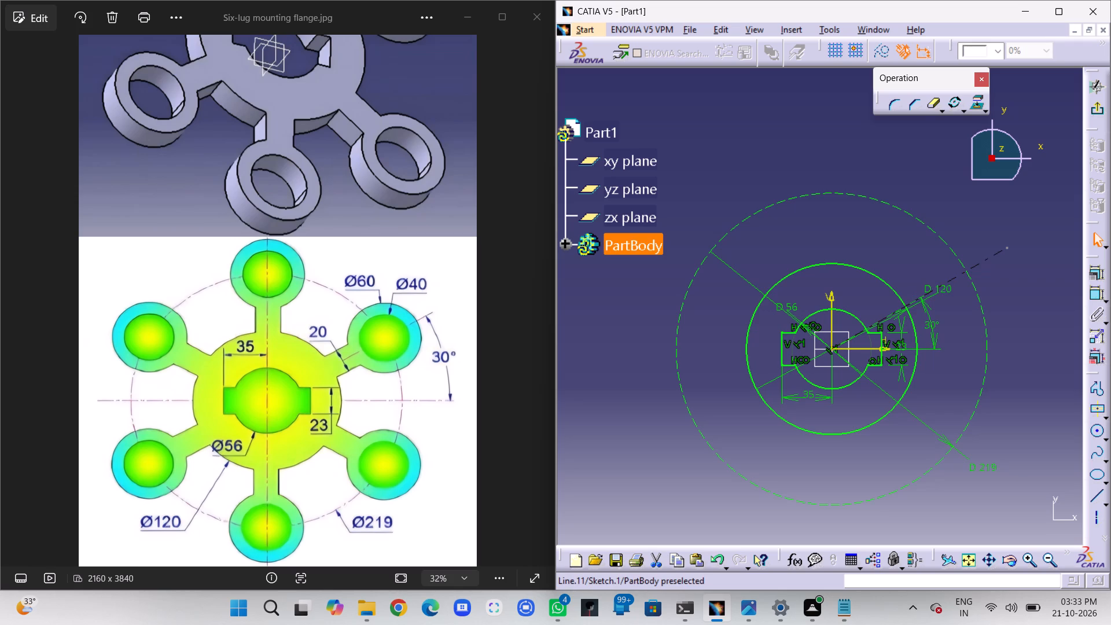
pyautogui.moveTo(929, 317); pyautogui.dragTo(1018, 306)
pyautogui.click(1031, 276)
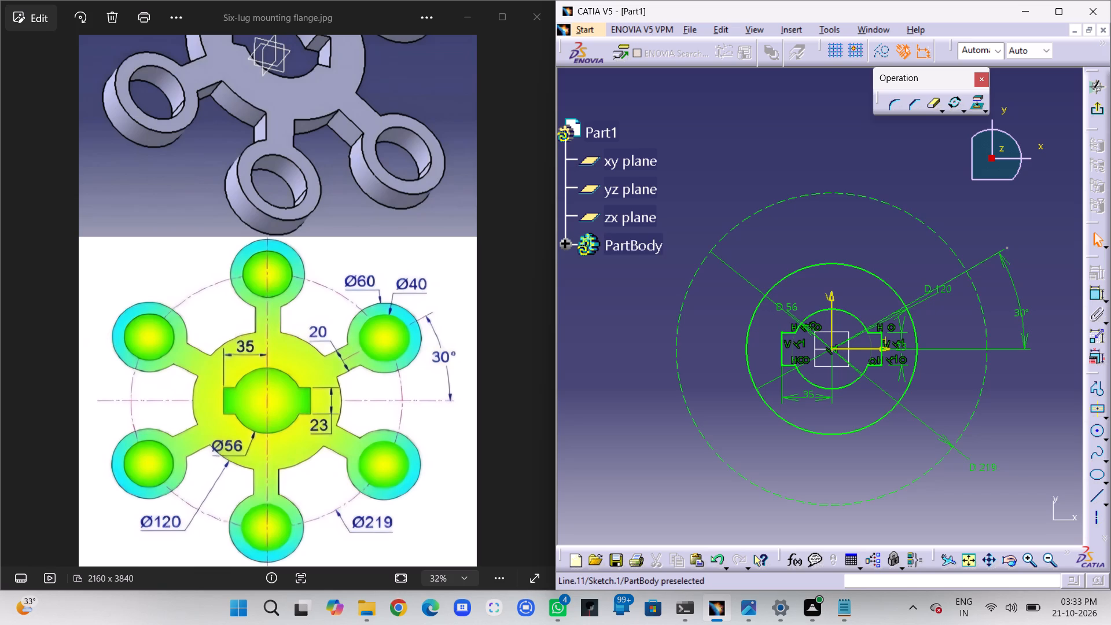
# Move the 120 mm diameter dimension's label to clear space outside the 219 mm circle, at the sketch's lower left.
pyautogui.moveTo(944, 292); pyautogui.dragTo(928, 258)
pyautogui.moveTo(926, 299); pyautogui.dragTo(886, 255)
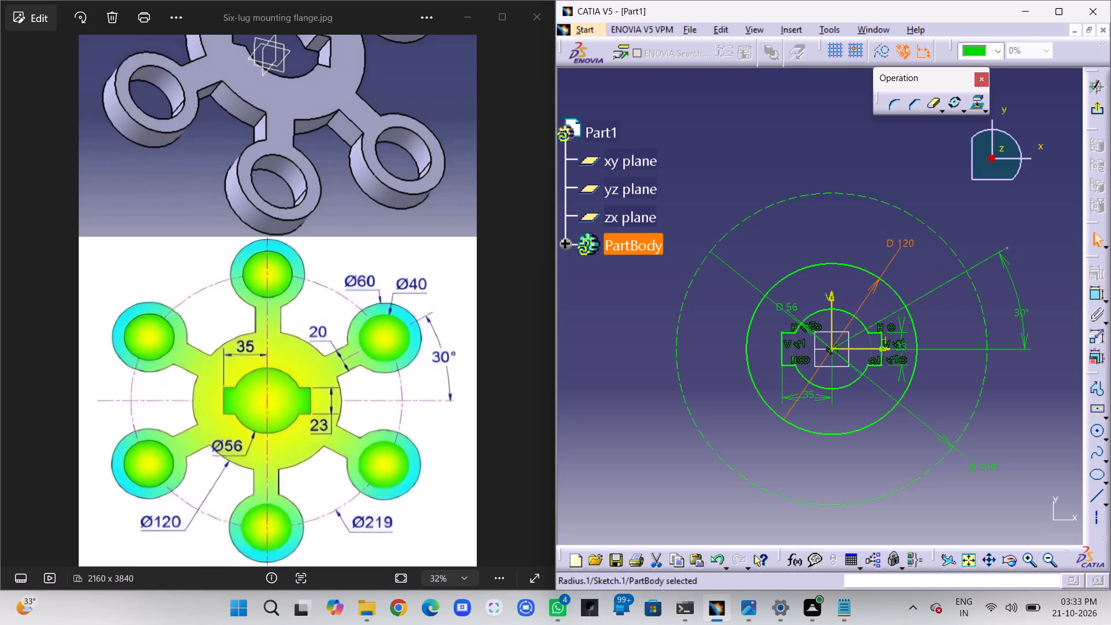
pyautogui.moveTo(886, 255); pyautogui.dragTo(906, 344)
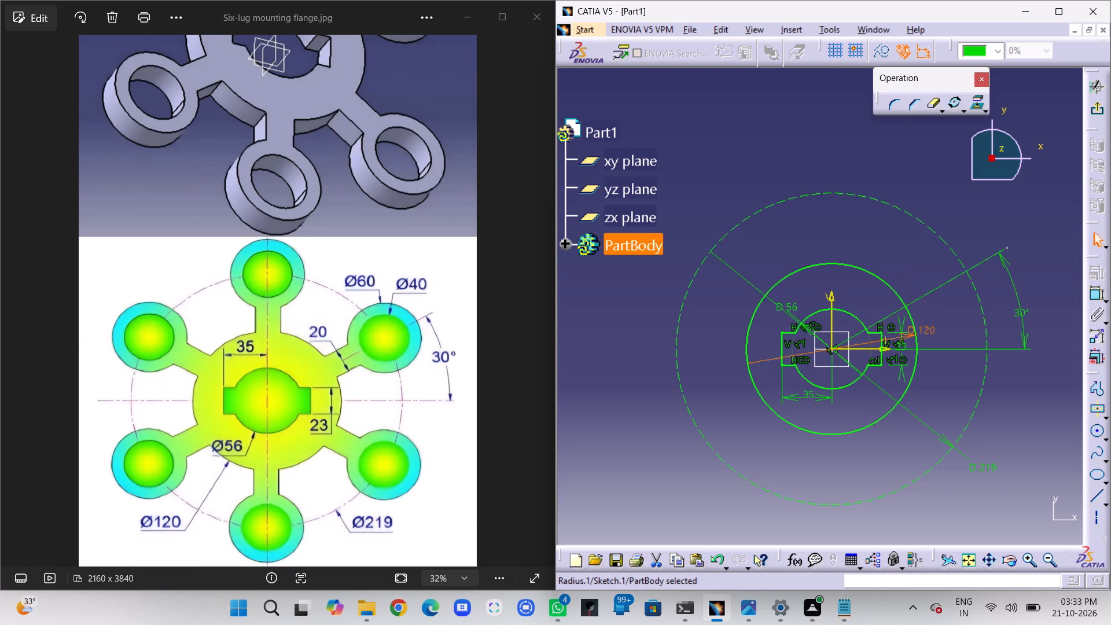
pyautogui.moveTo(906, 344); pyautogui.dragTo(689, 490)
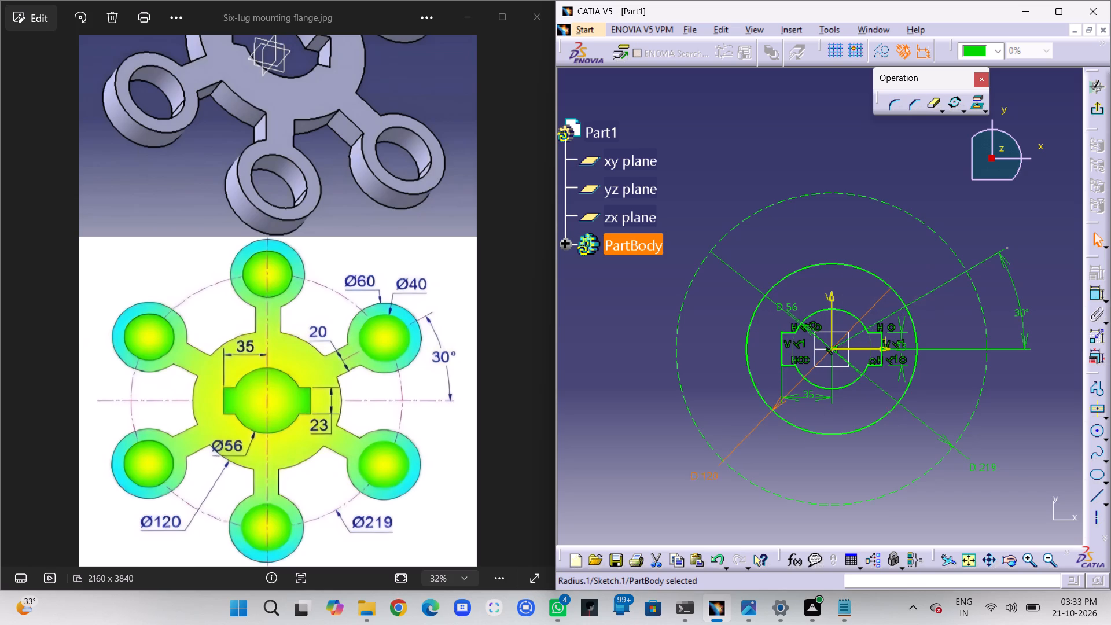
pyautogui.moveTo(689, 490); pyautogui.dragTo(679, 514)
pyautogui.click(617, 487)
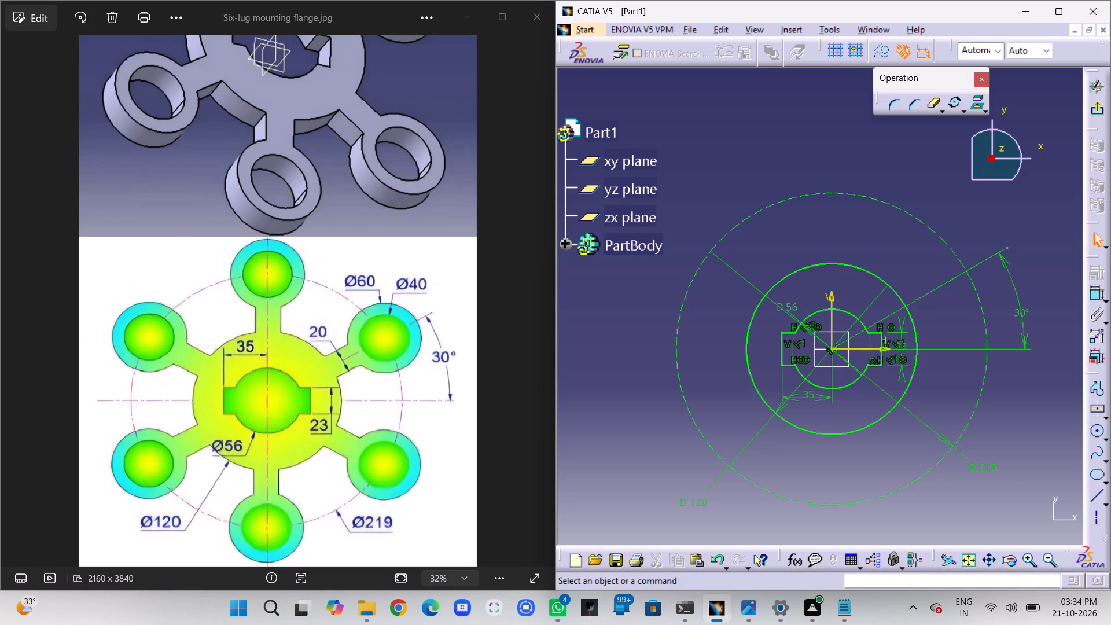
# Draw a circle of about 32 mm diameter centred where the angled axis crosses the 219 mm construction circle.
pyautogui.click(1098, 433)
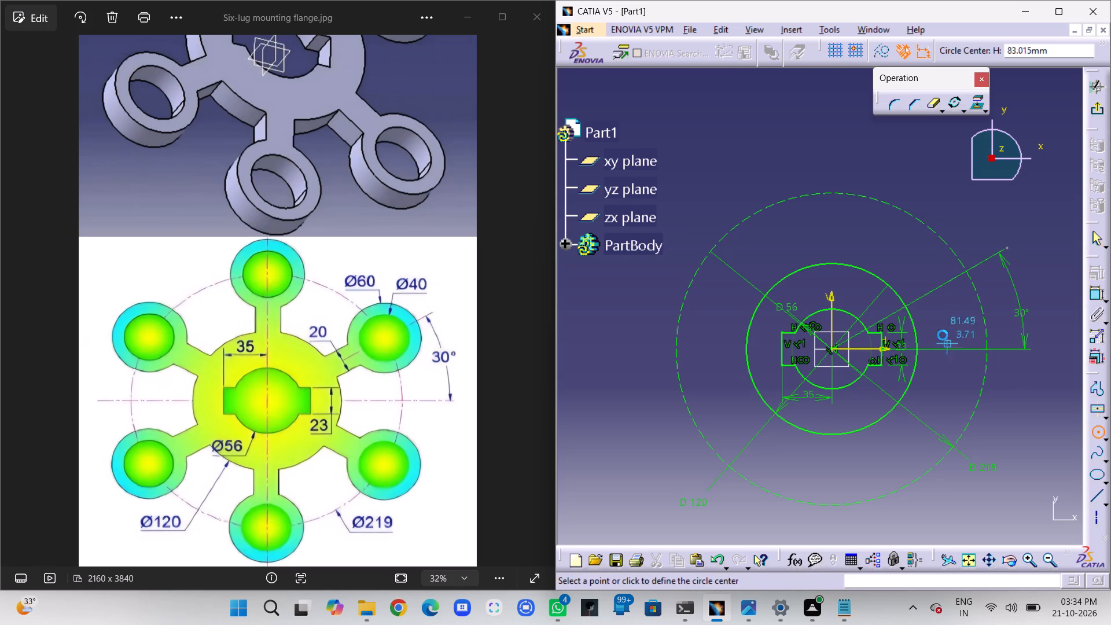
pyautogui.click(966, 271)
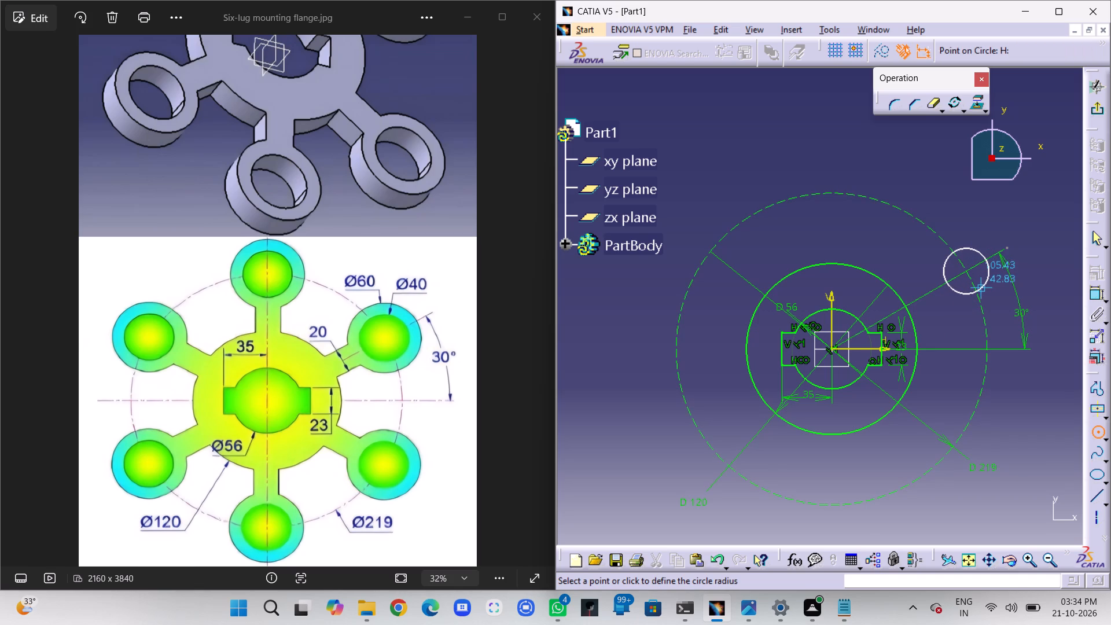
pyautogui.click(981, 287)
# Dimension the lug circle's diameter and set it to 60 mm.
pyautogui.click(1097, 296)
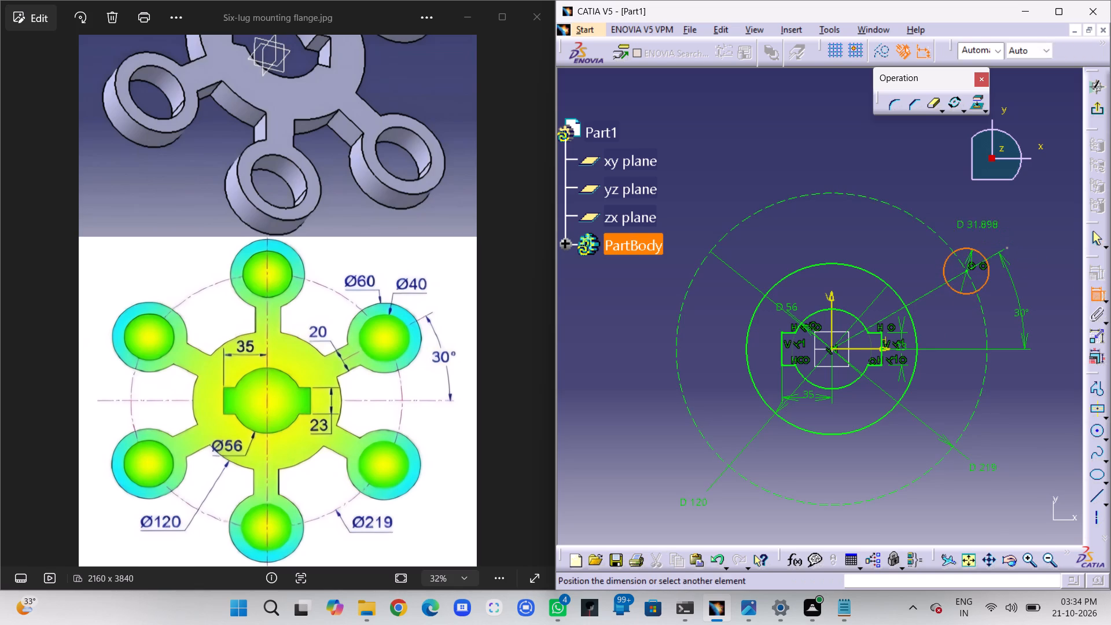
pyautogui.click(967, 212)
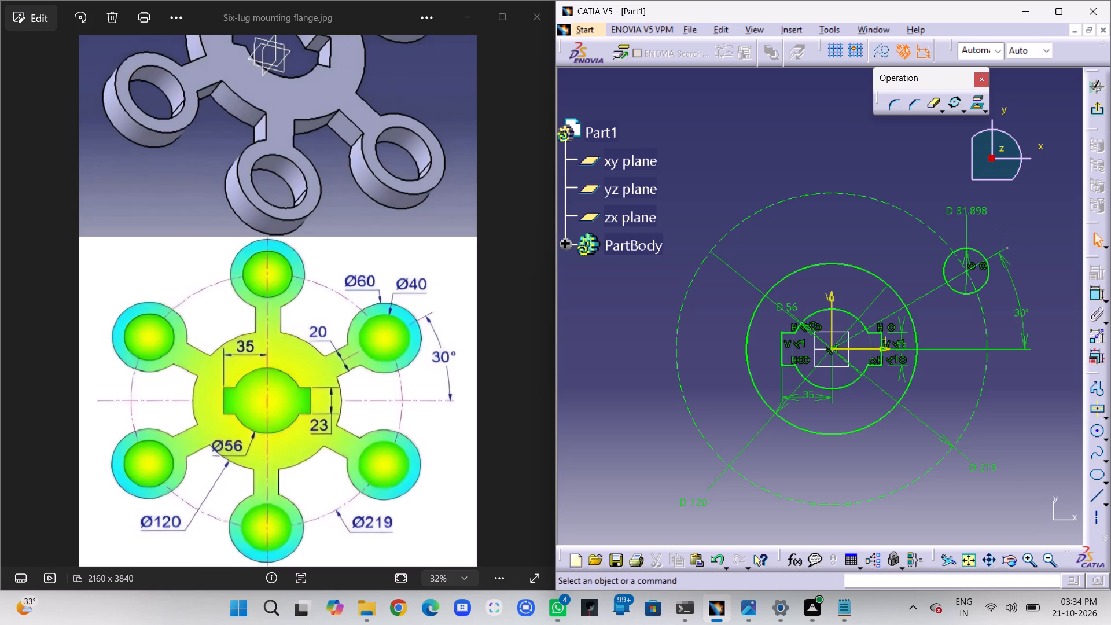
pyautogui.doubleClick(977, 213)
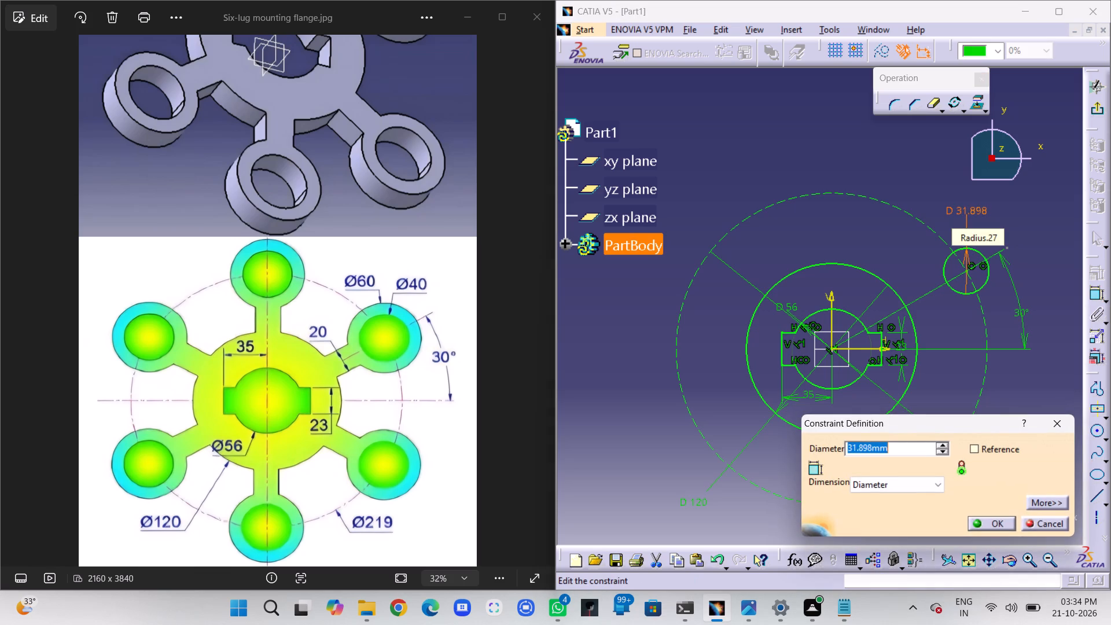
pyautogui.write('60')
pyautogui.press('Return')
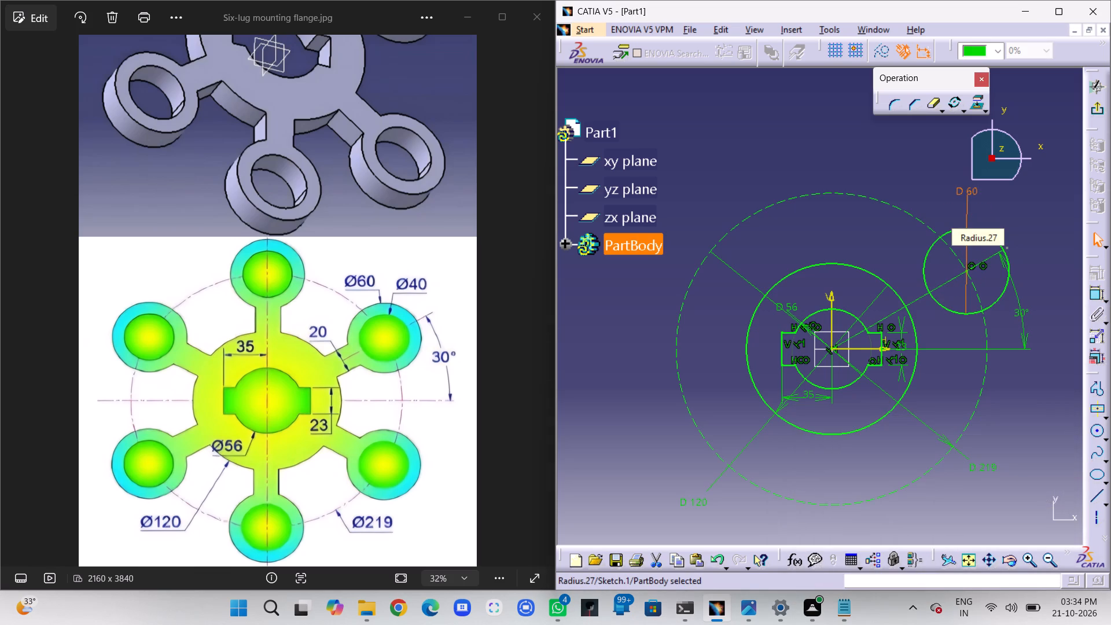
pyautogui.click(1028, 210)
# Extend the angled axis farther past the 60 mm lug circle and place its 30° dimension clear of that circle.
pyautogui.moveTo(1016, 295); pyautogui.dragTo(1043, 290)
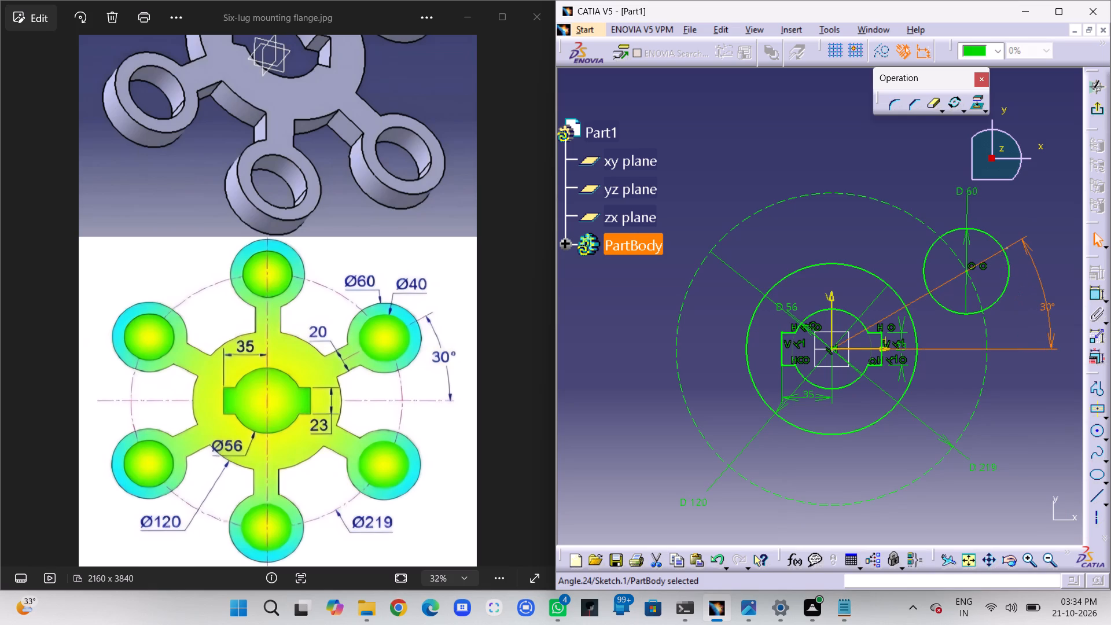
pyautogui.moveTo(1043, 290); pyautogui.dragTo(1043, 289)
pyautogui.click(1022, 311)
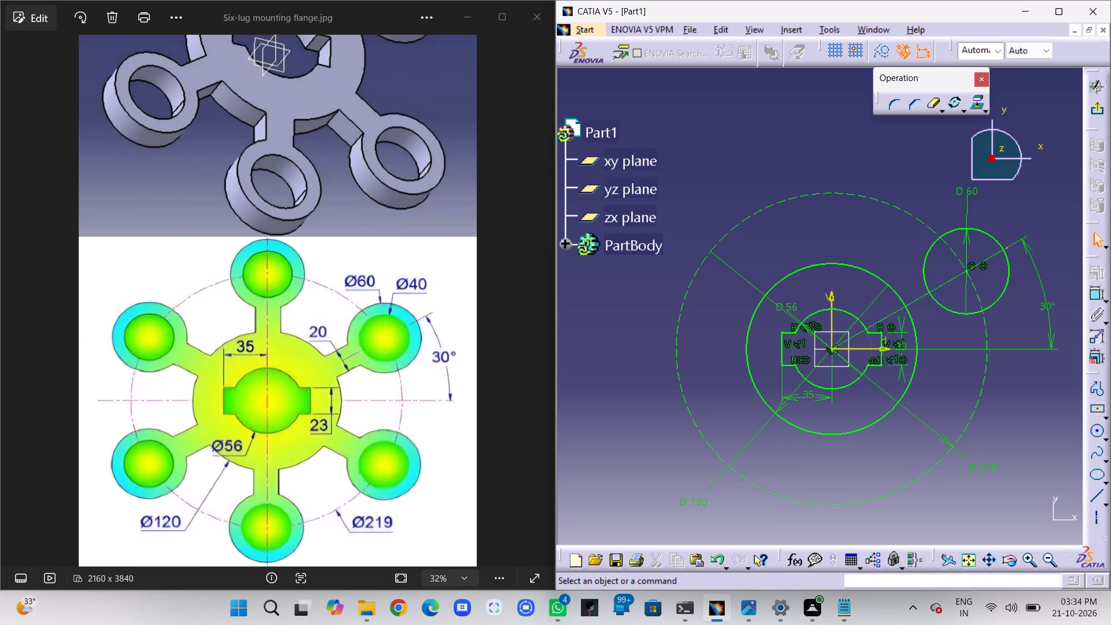
pyautogui.moveTo(1049, 304); pyautogui.dragTo(1046, 286)
pyautogui.click(1055, 257)
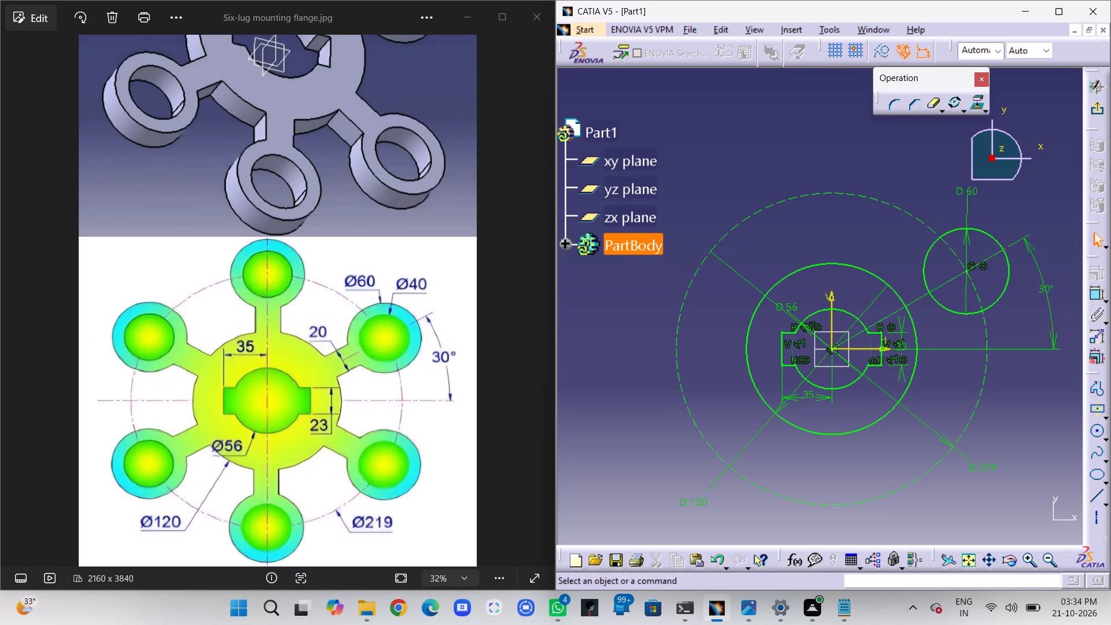
pyautogui.moveTo(1009, 249); pyautogui.dragTo(1029, 247)
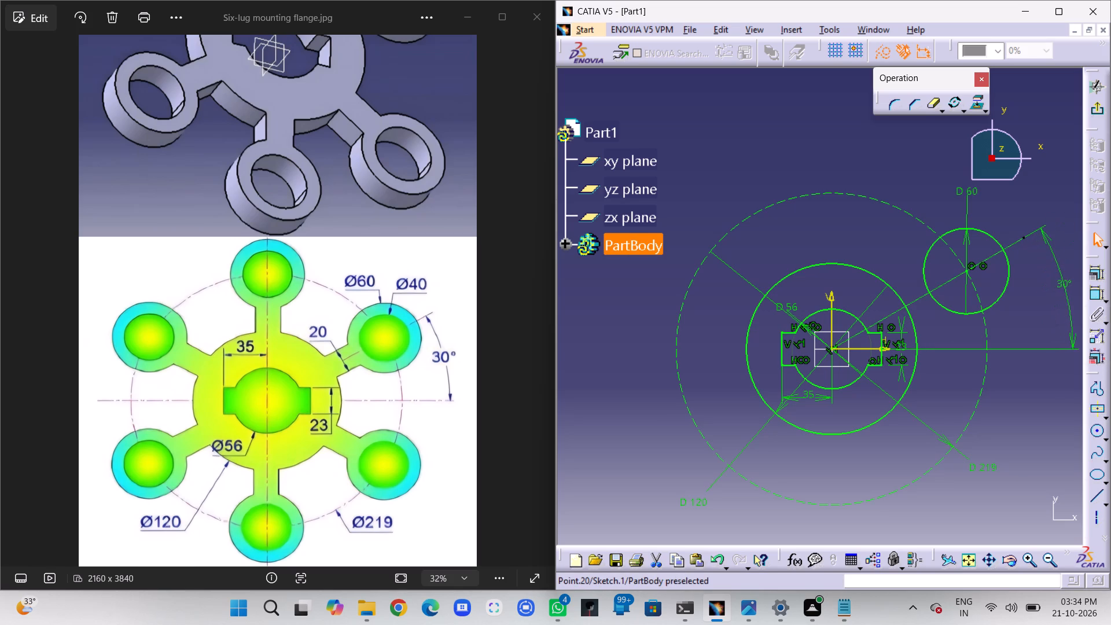
pyautogui.moveTo(1029, 247); pyautogui.dragTo(1065, 234)
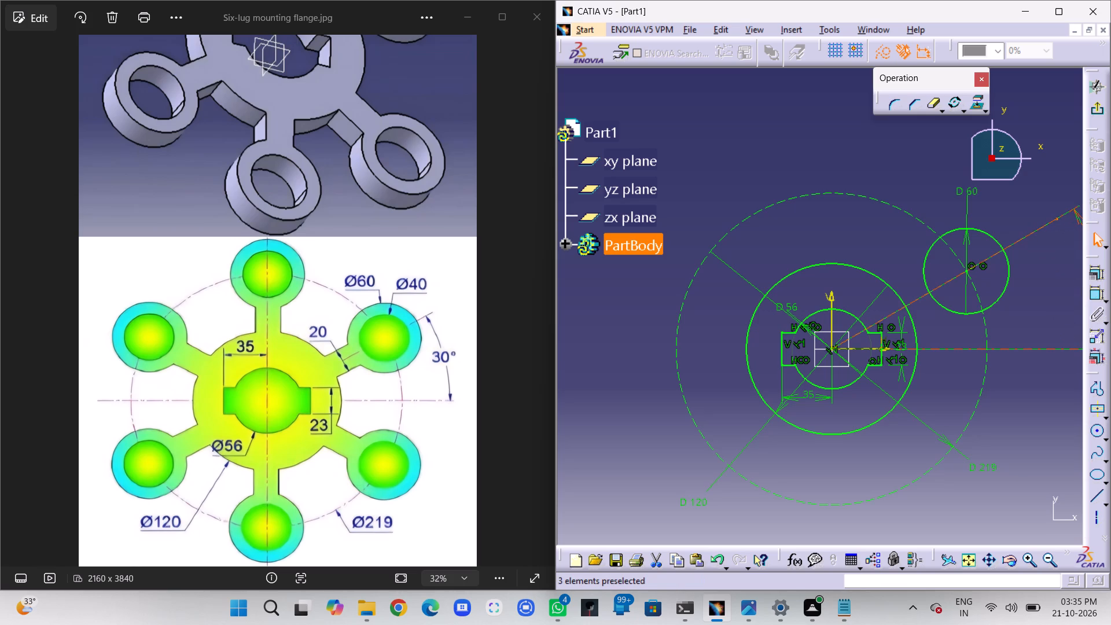
pyautogui.moveTo(1074, 211); pyautogui.dragTo(1027, 234)
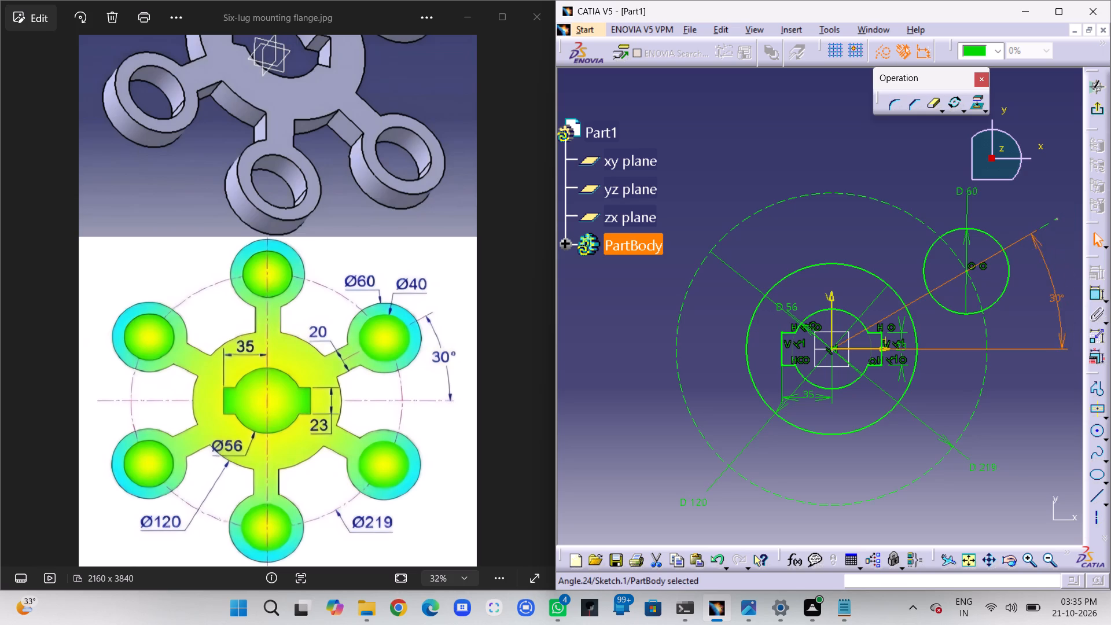
pyautogui.moveTo(1027, 234); pyautogui.dragTo(1032, 249)
pyautogui.click(1039, 282)
pyautogui.moveTo(1067, 310); pyautogui.dragTo(1053, 285)
pyautogui.click(1022, 303)
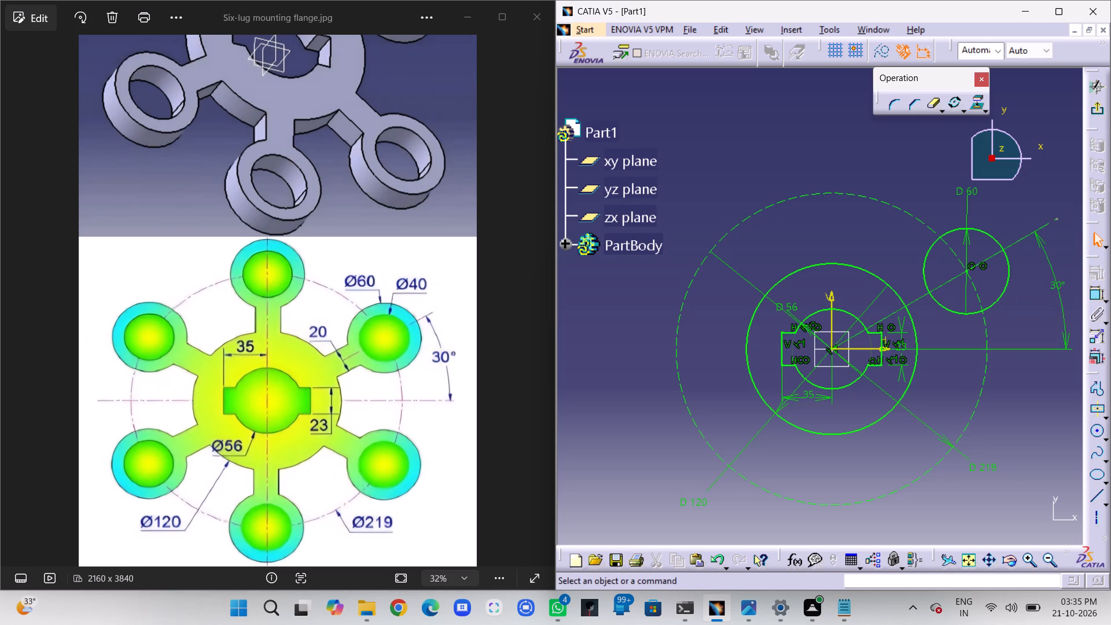
pyautogui.click(1018, 303)
# Draw a line about 40 mm long on the angled axis, from inside the 120 mm circle to inside the 60 mm circle.
pyautogui.click(1097, 495)
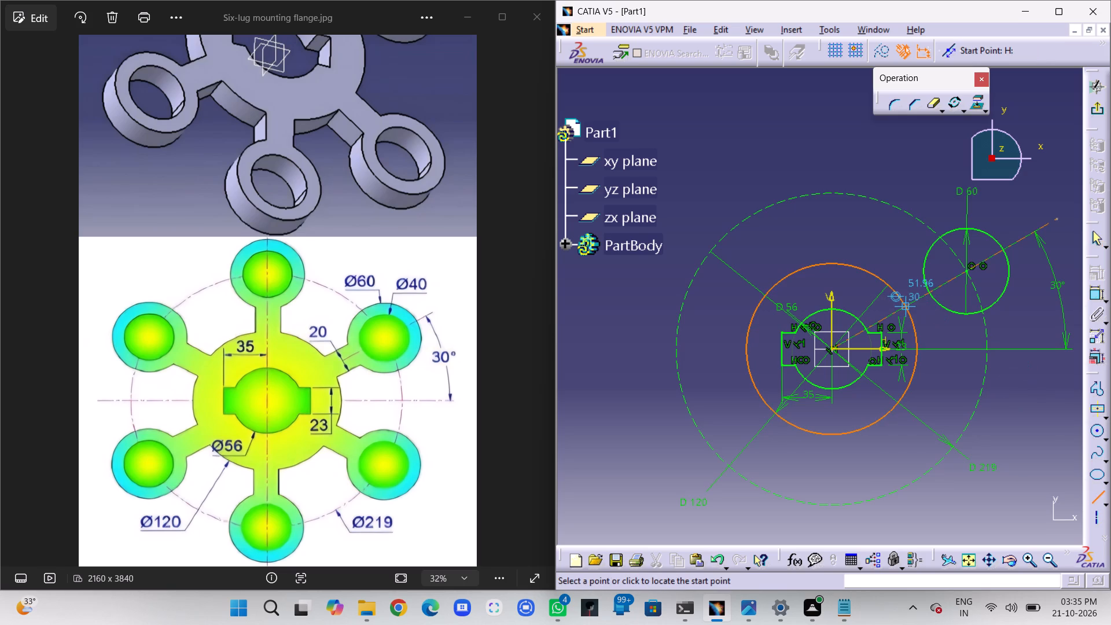
pyautogui.moveTo(904, 306); pyautogui.dragTo(939, 216, button='middle')
pyautogui.rightClick(904, 306)
pyautogui.moveTo(936, 326); pyautogui.dragTo(703, 330, button='middle')
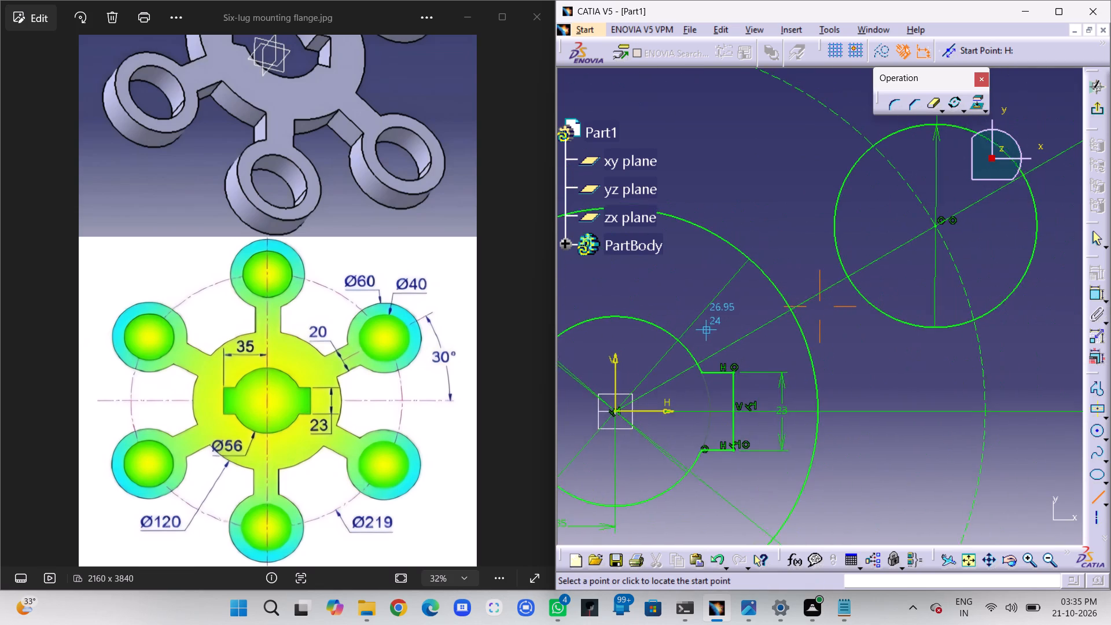
pyautogui.moveTo(703, 330); pyautogui.dragTo(695, 336, button='middle')
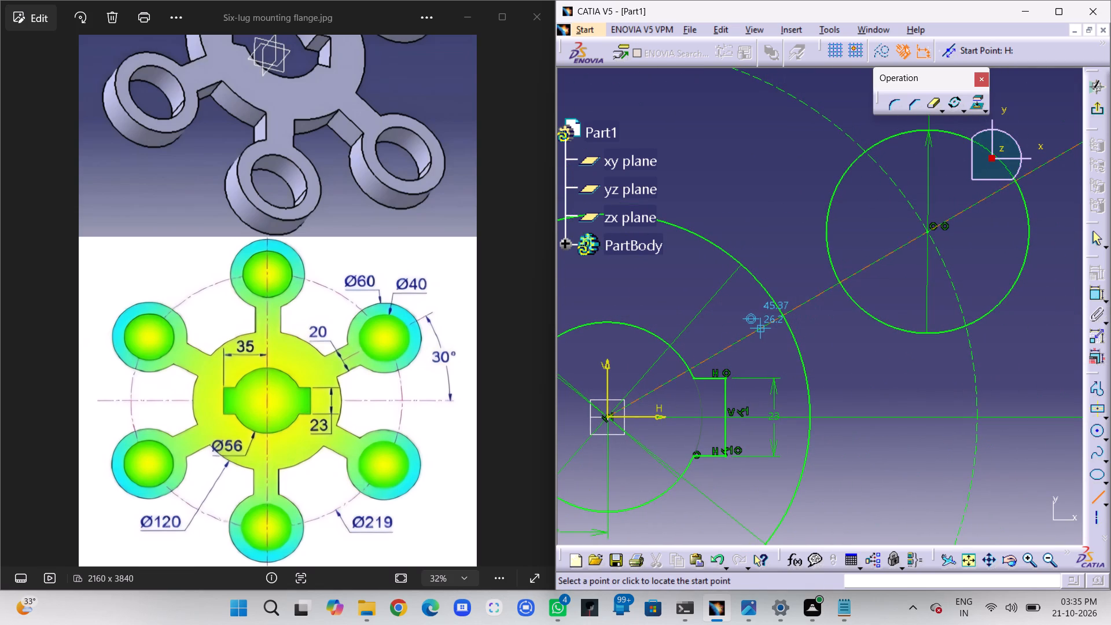
pyautogui.click(761, 329)
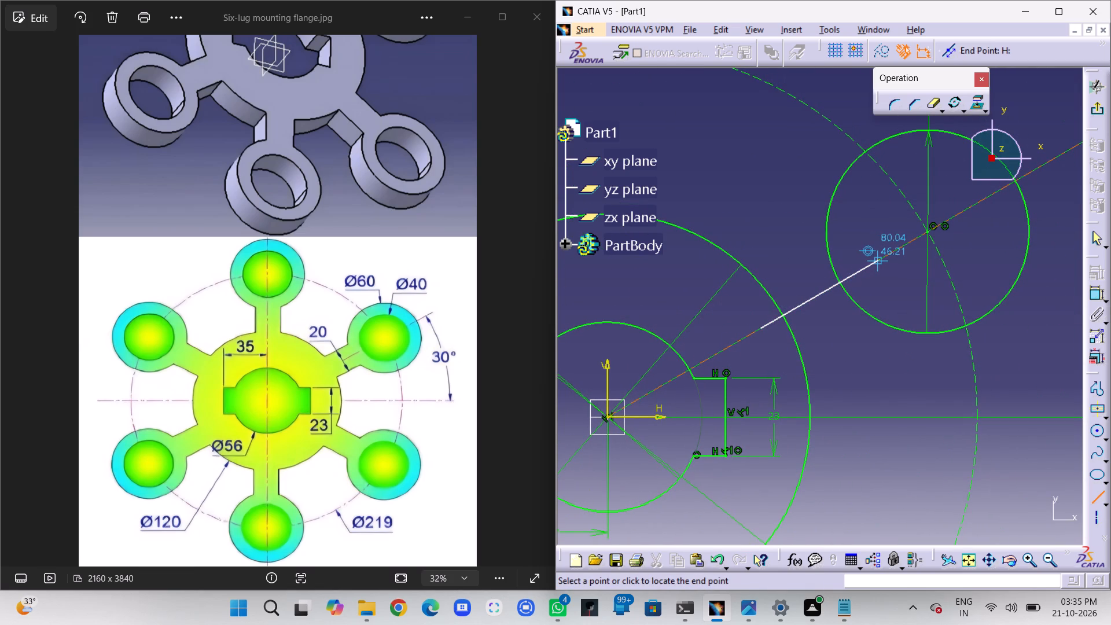
pyautogui.click(880, 263)
pyautogui.click(878, 293)
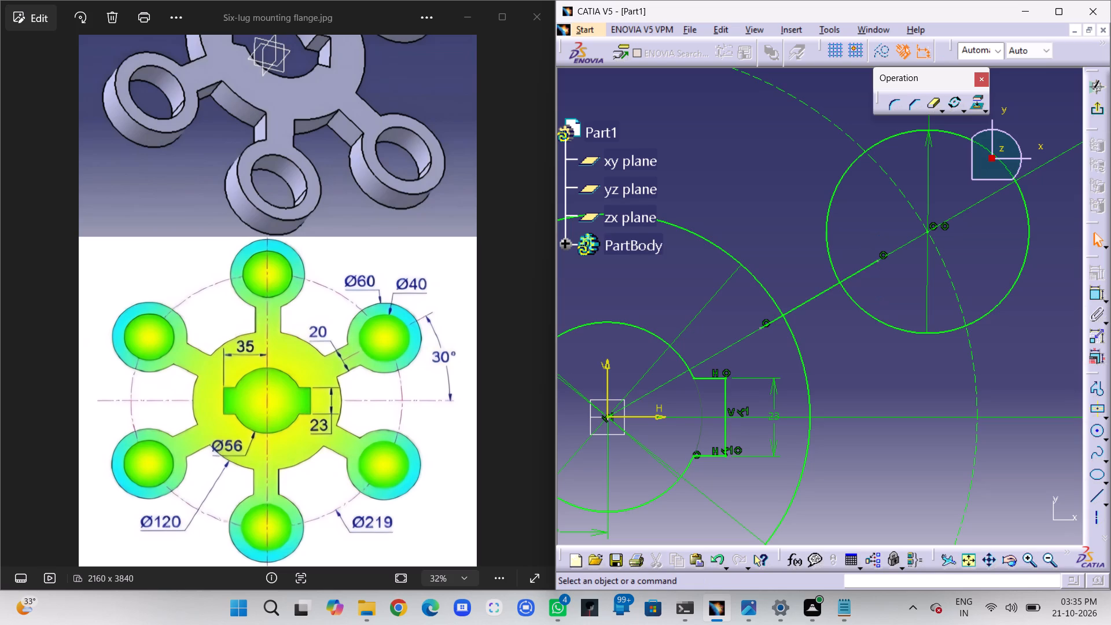
# Offset the line on the angled axis towards its lower side and set the offset distance to 10 mm.
pyautogui.click(807, 303)
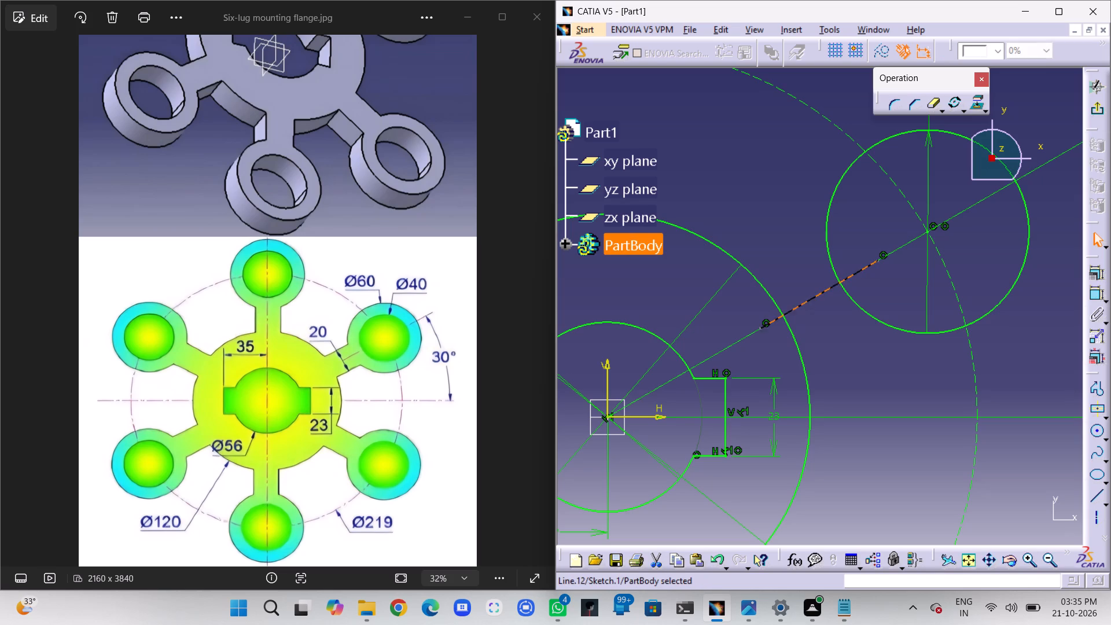
pyautogui.click(961, 109)
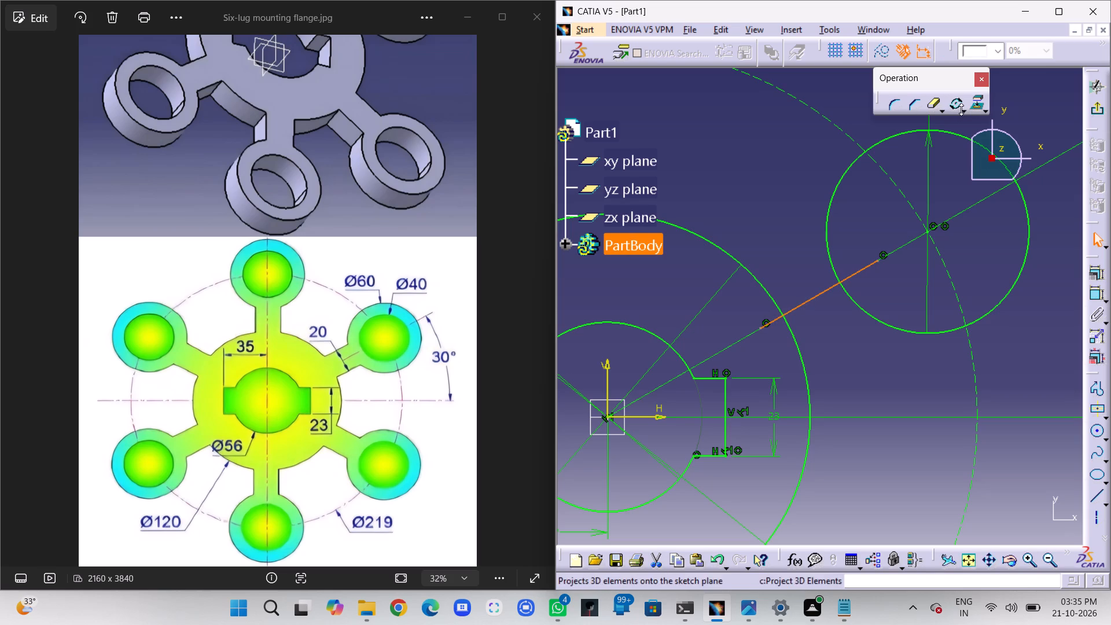
pyautogui.click(1085, 124)
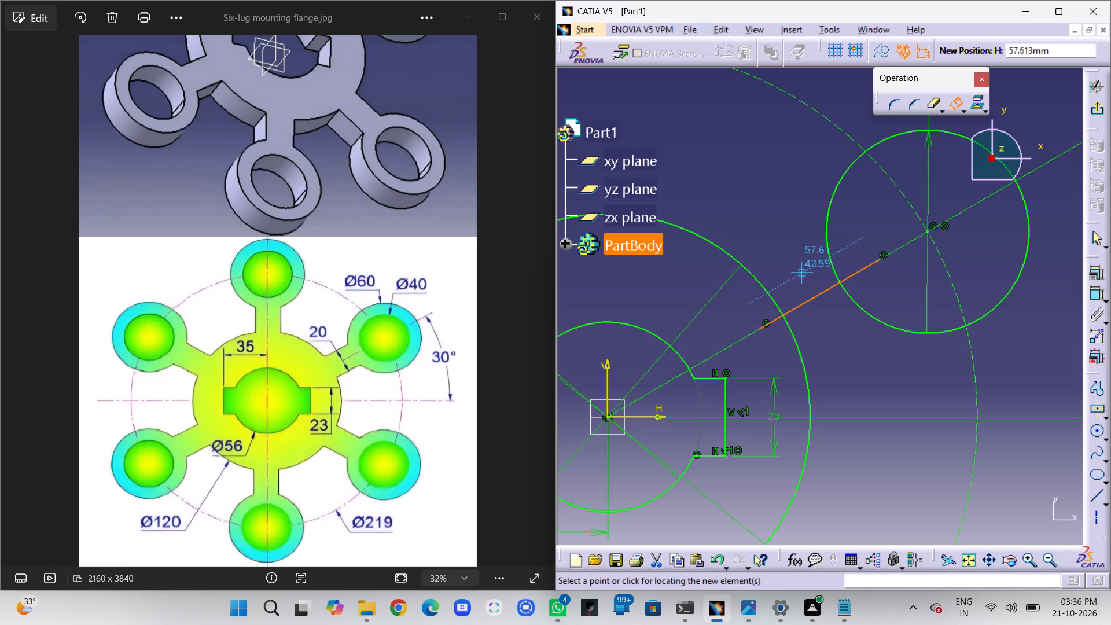
pyautogui.doubleClick(1061, 49)
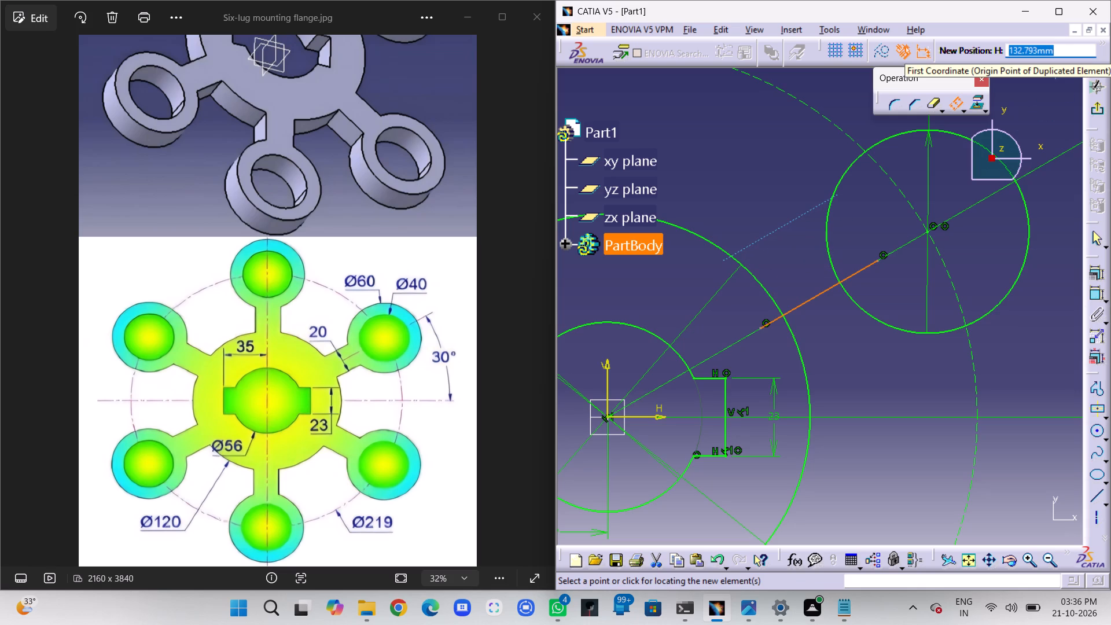
pyautogui.write('10')
pyautogui.press('Return')
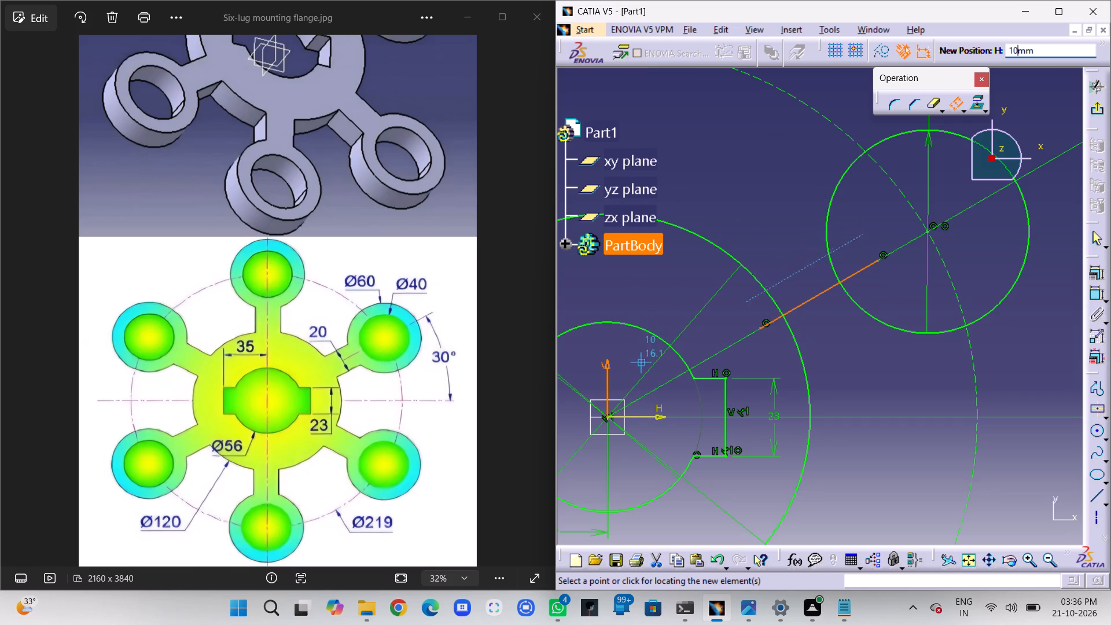
pyautogui.click(840, 427)
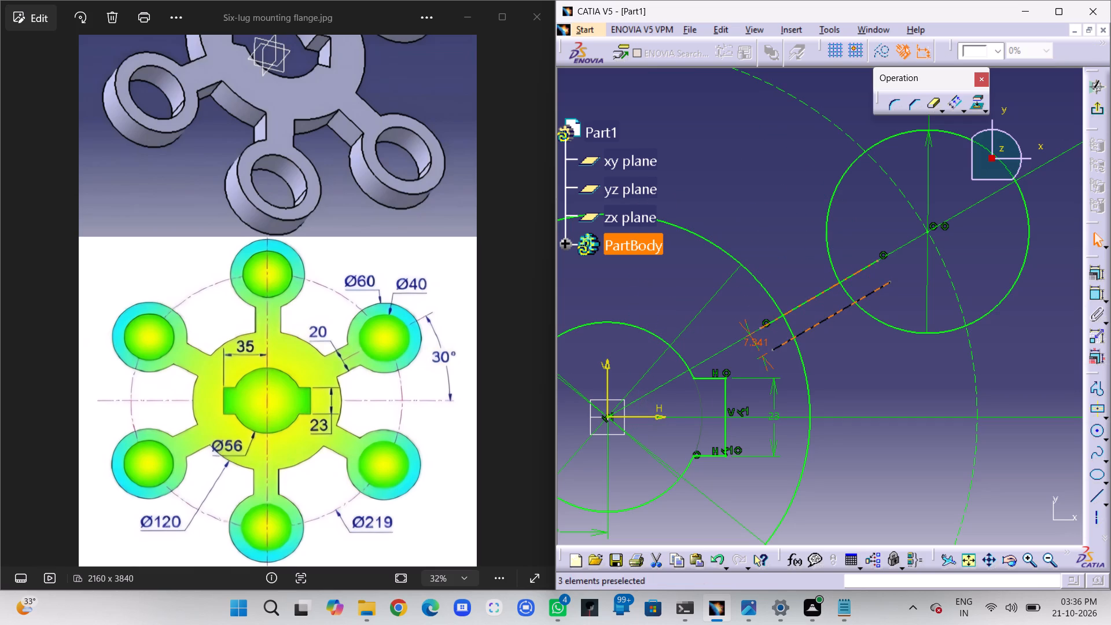
pyautogui.doubleClick(760, 343)
pyautogui.write('10')
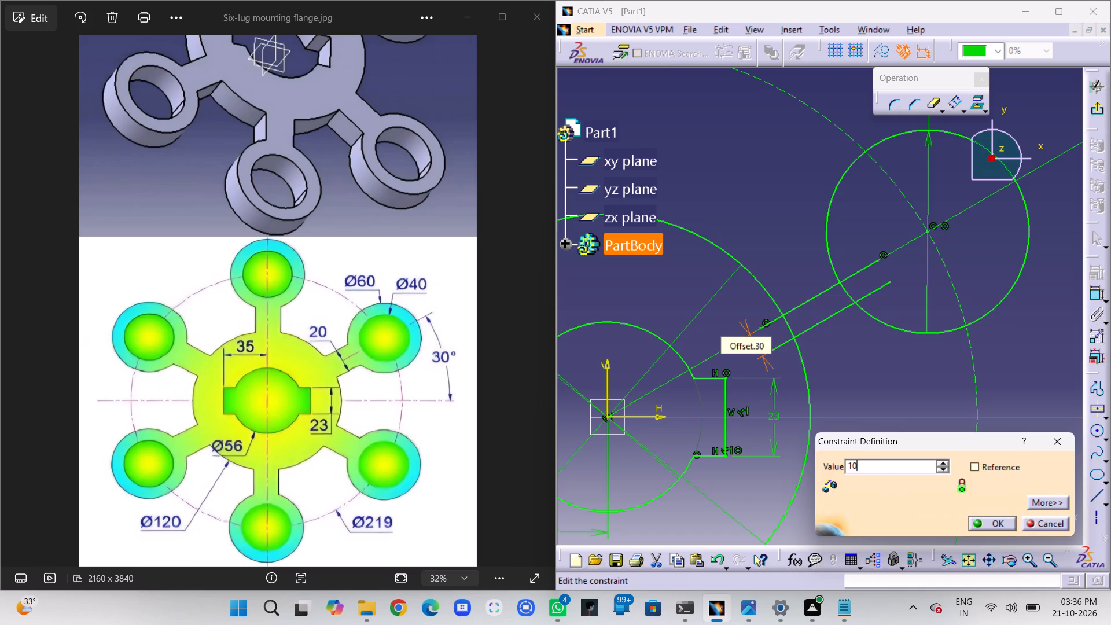
pyautogui.press('Return')
pyautogui.click(861, 363)
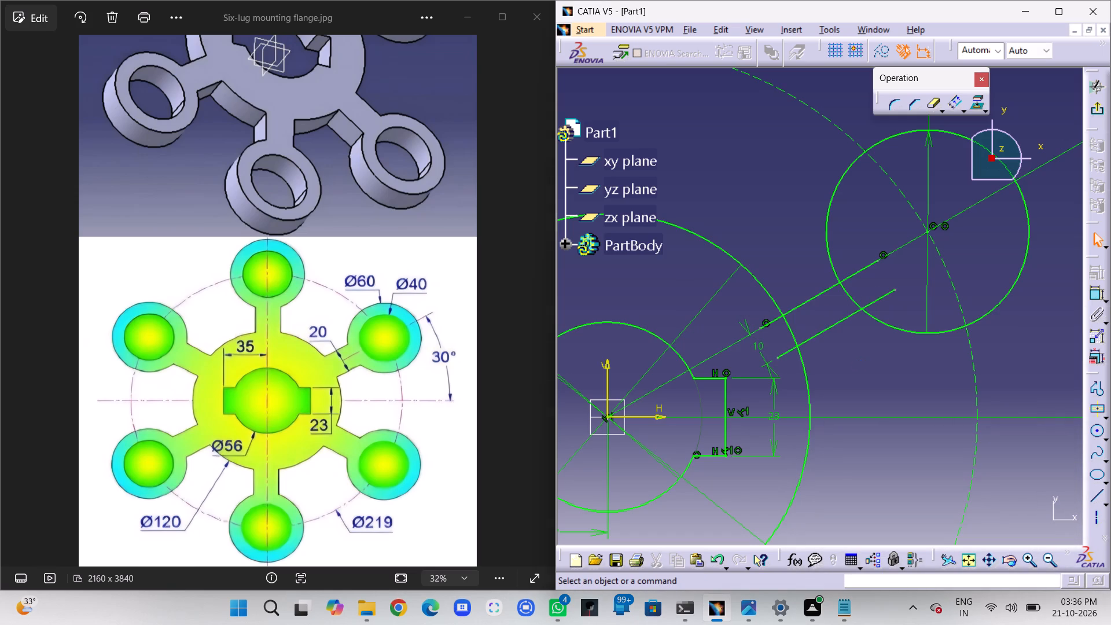
# Offset the same middle line towards its upper side and set that offset distance to 10 mm.
pyautogui.click(812, 293)
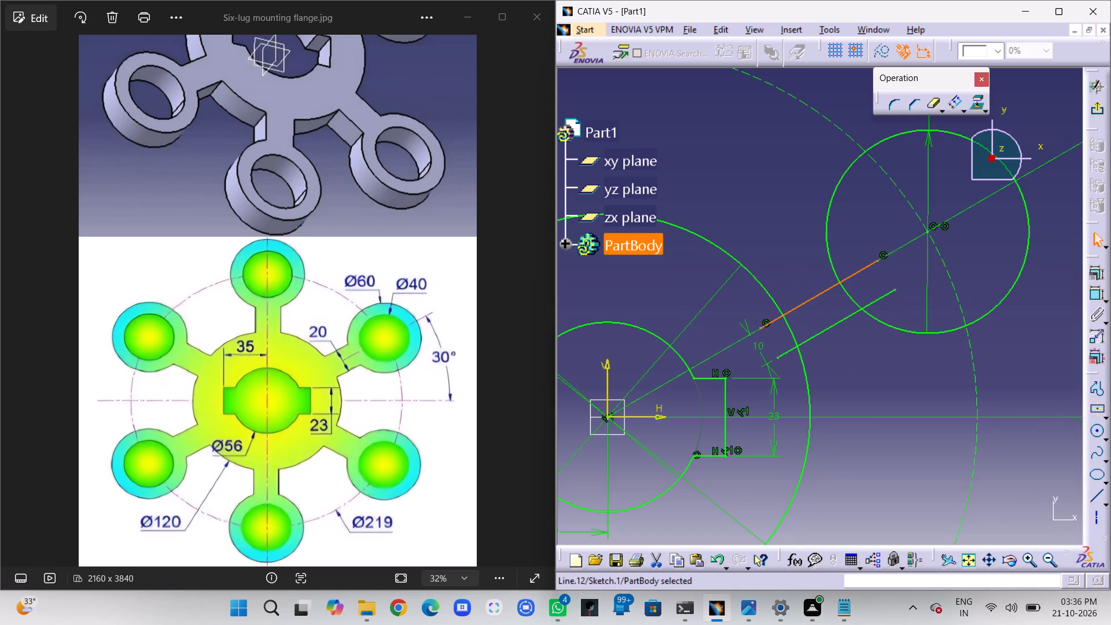
pyautogui.click(955, 101)
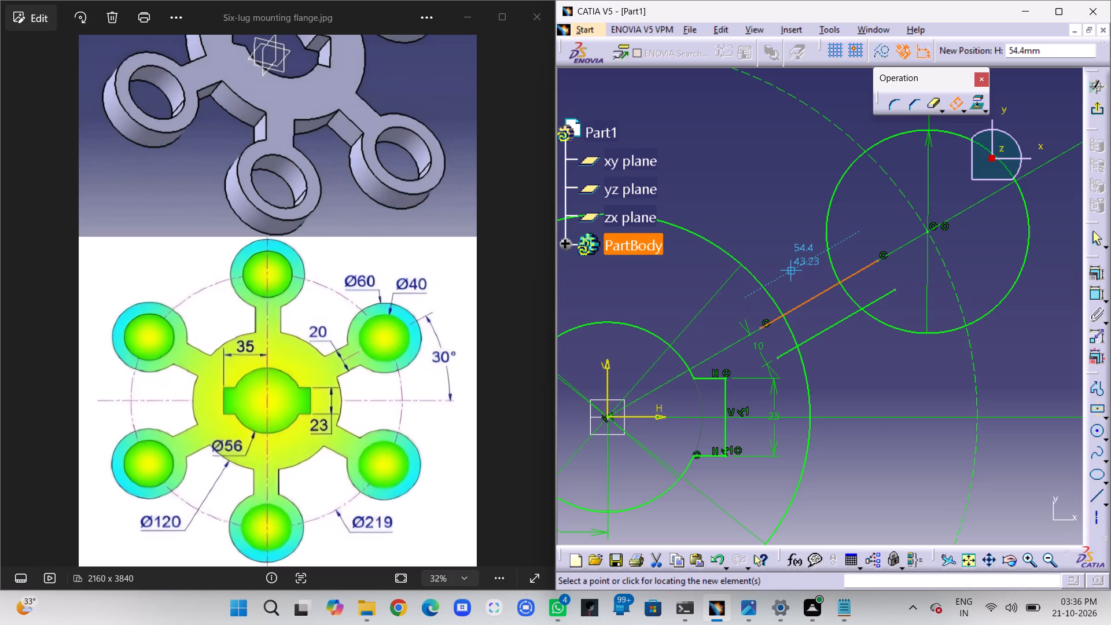
pyautogui.click(792, 270)
pyautogui.doubleClick(745, 318)
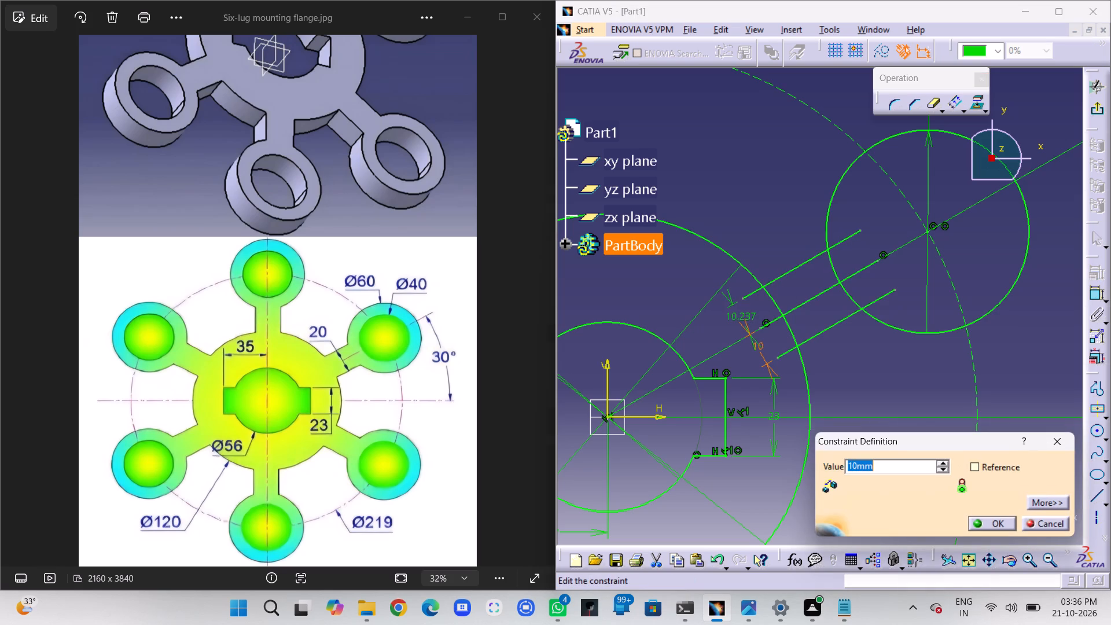
pyautogui.write('10')
pyautogui.press('Return')
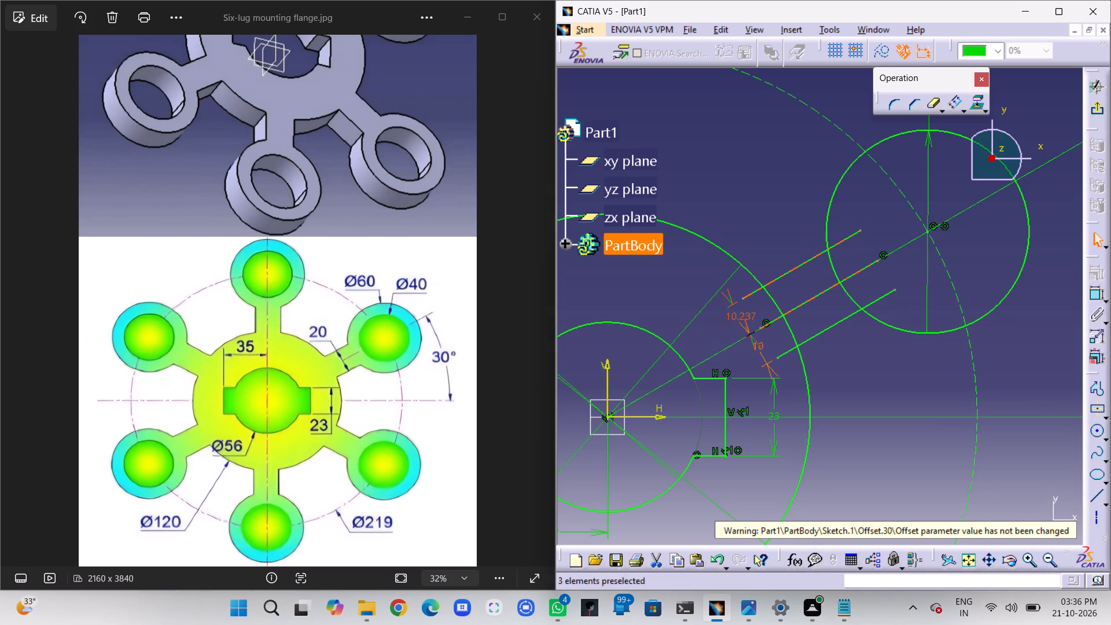
pyautogui.doubleClick(737, 315)
pyautogui.write('10')
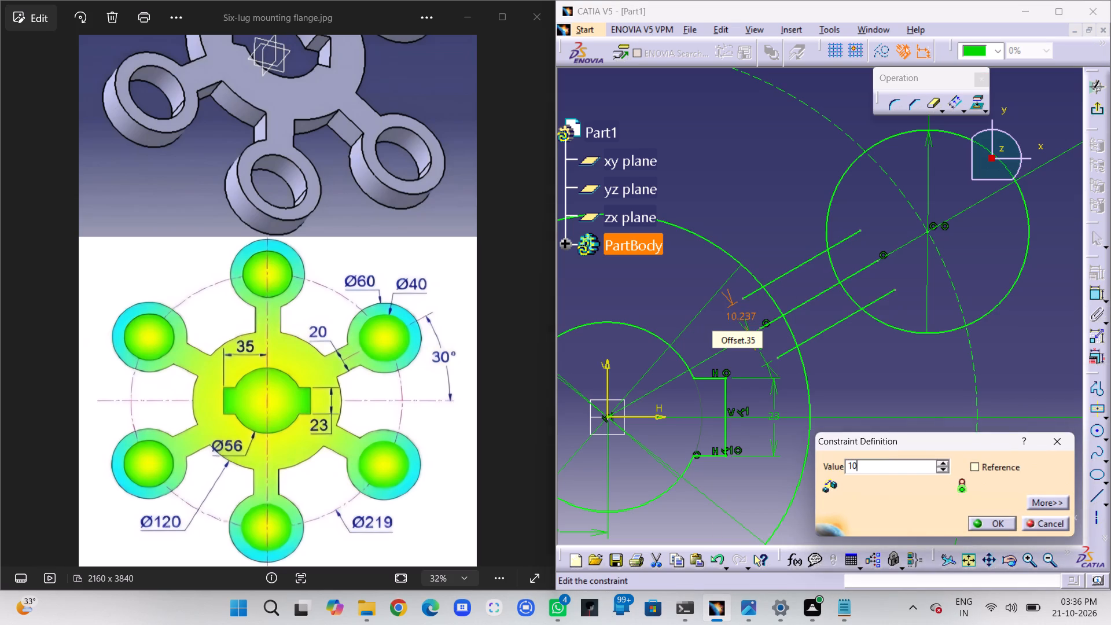
pyautogui.press('Return')
pyautogui.click(724, 321)
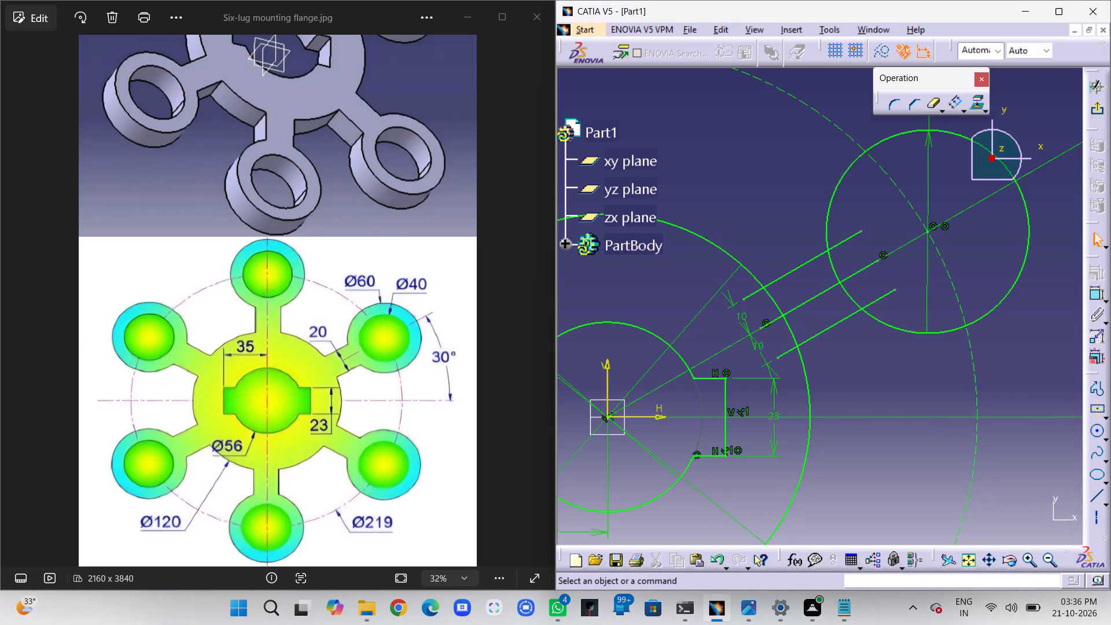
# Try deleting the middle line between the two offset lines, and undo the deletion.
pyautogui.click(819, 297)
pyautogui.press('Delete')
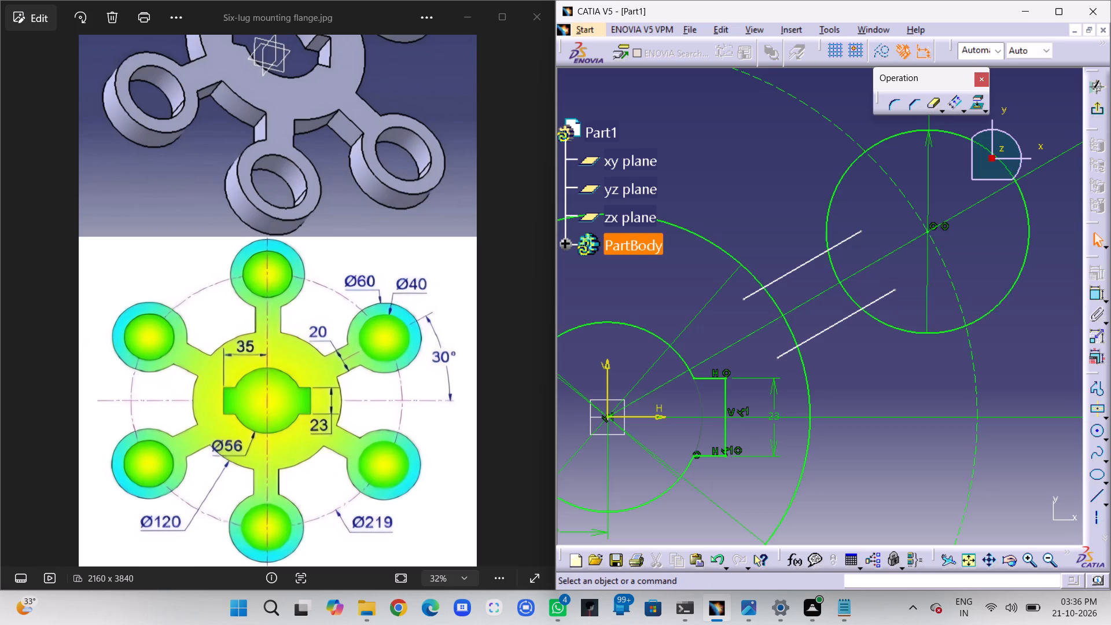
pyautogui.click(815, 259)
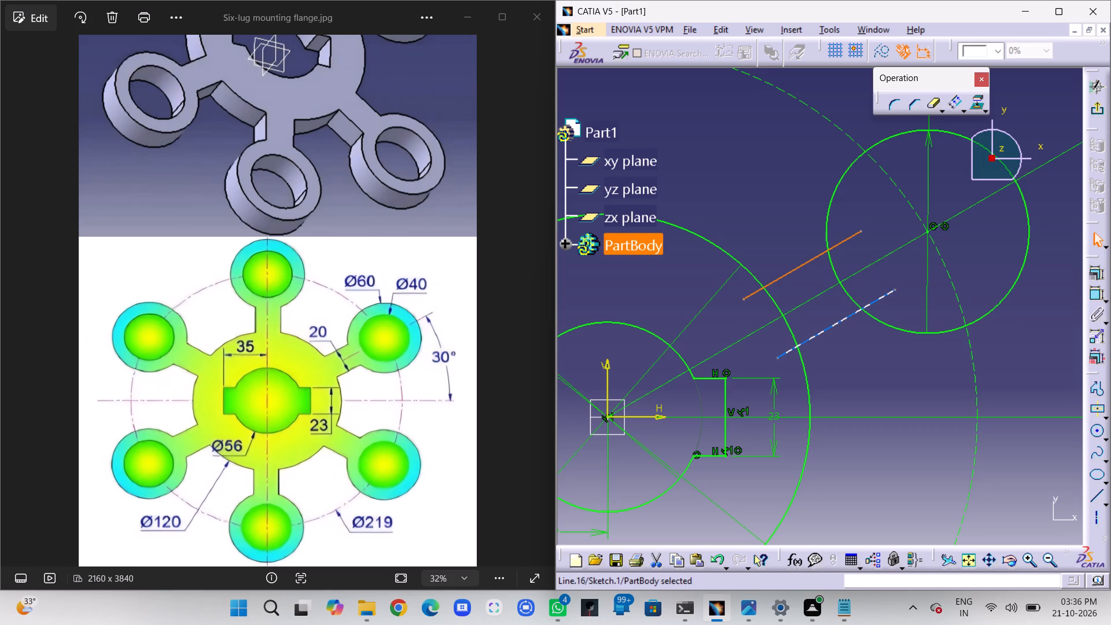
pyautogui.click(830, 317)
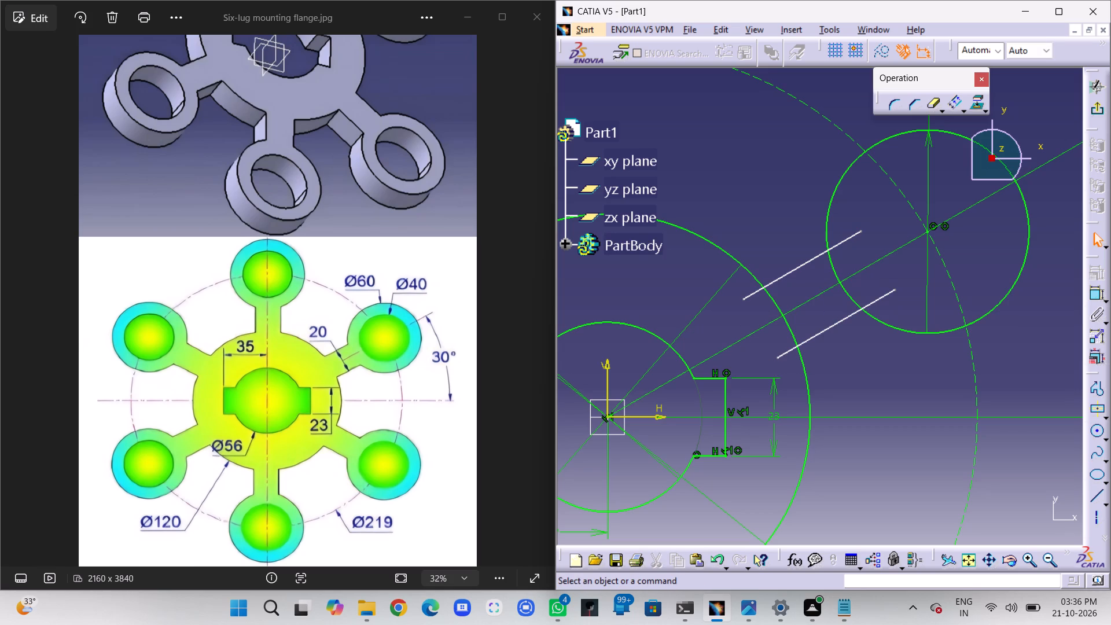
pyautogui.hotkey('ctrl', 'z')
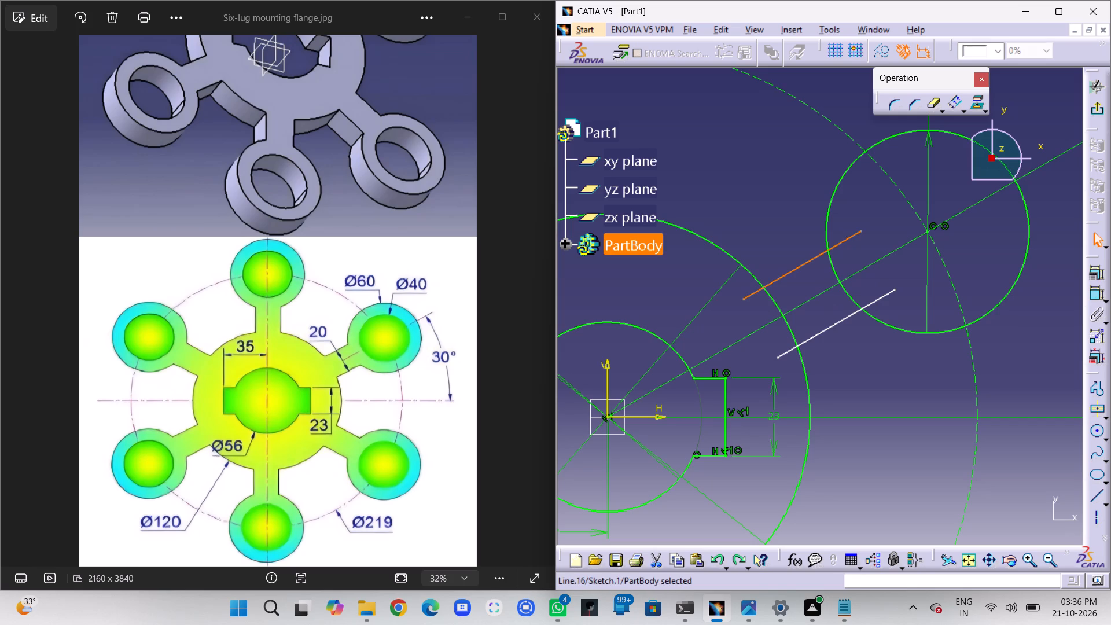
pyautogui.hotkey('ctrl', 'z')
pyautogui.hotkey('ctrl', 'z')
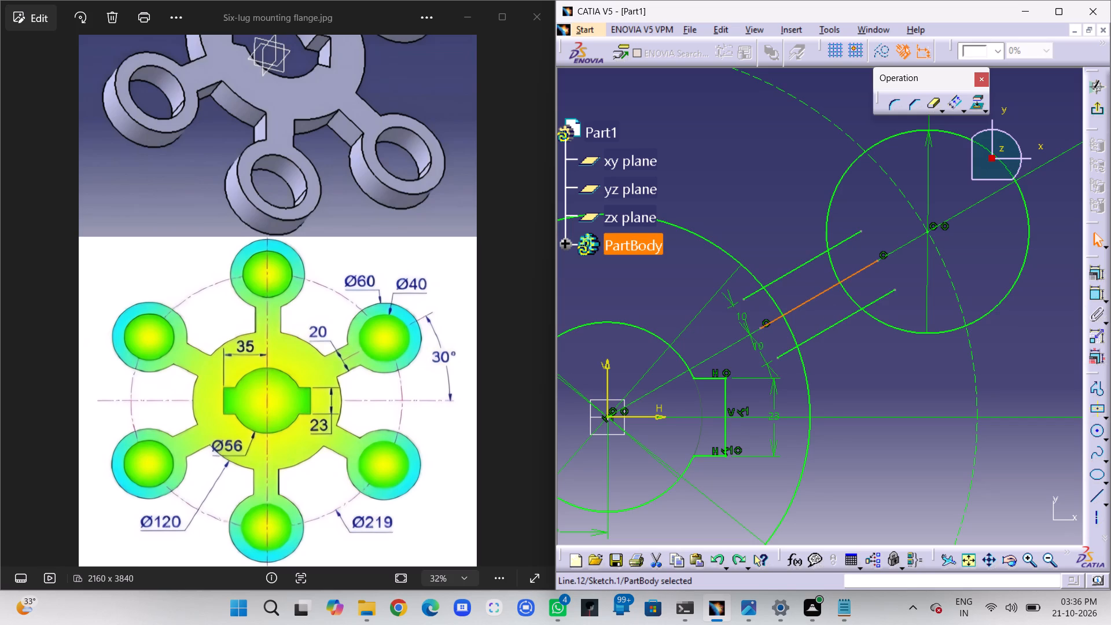
# Convert the middle line between the two offset lines to a construction element.
pyautogui.click(880, 47)
pyautogui.click(790, 176)
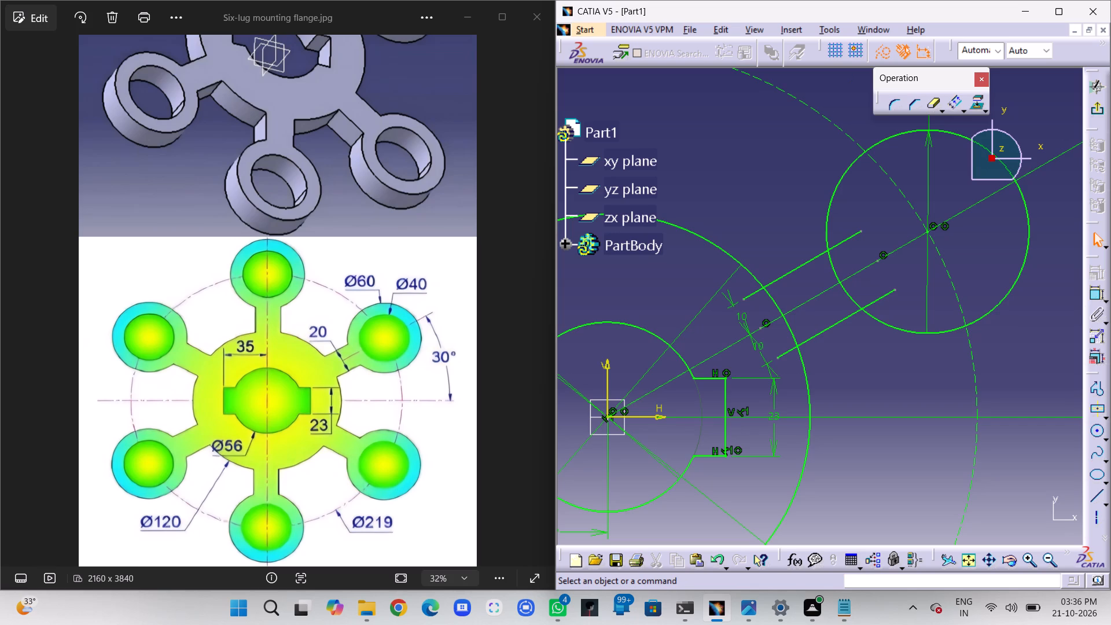
# Quick Trim both ends of the two offset lines so they run only between the 120 mm circle and the 60 mm lug circle.
pyautogui.click(932, 104)
pyautogui.click(846, 240)
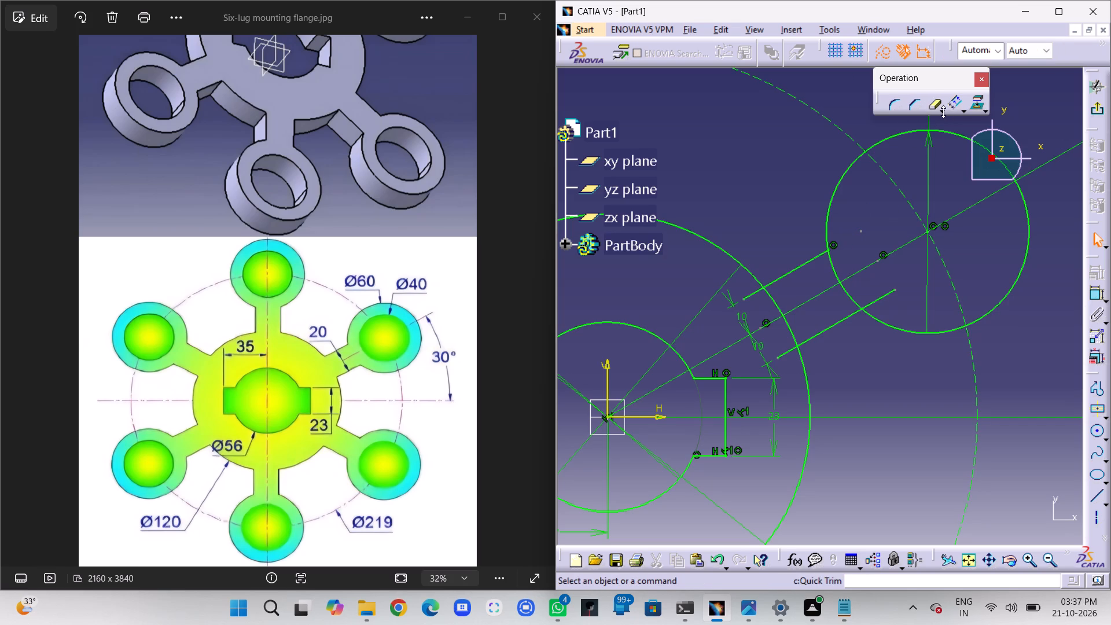
pyautogui.click(933, 106)
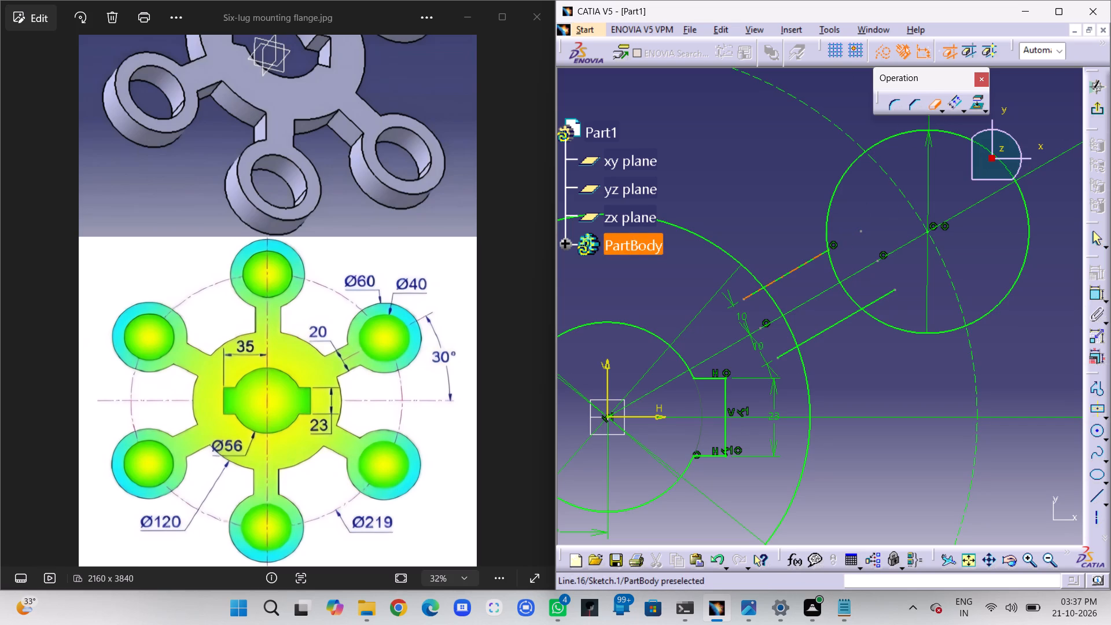
pyautogui.click(748, 296)
pyautogui.click(935, 105)
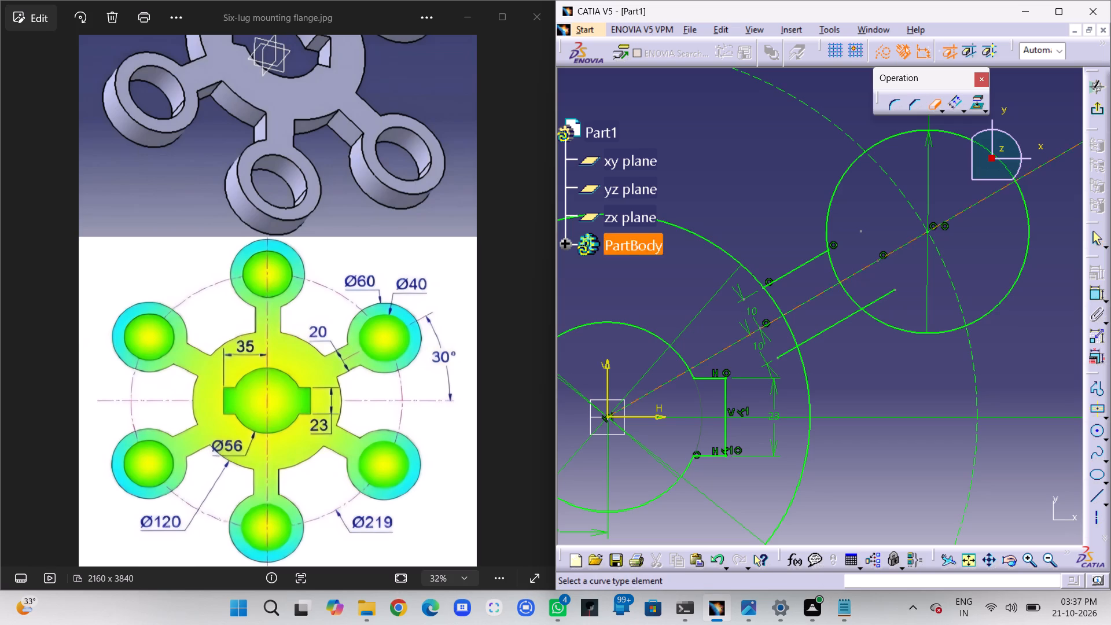
pyautogui.click(875, 302)
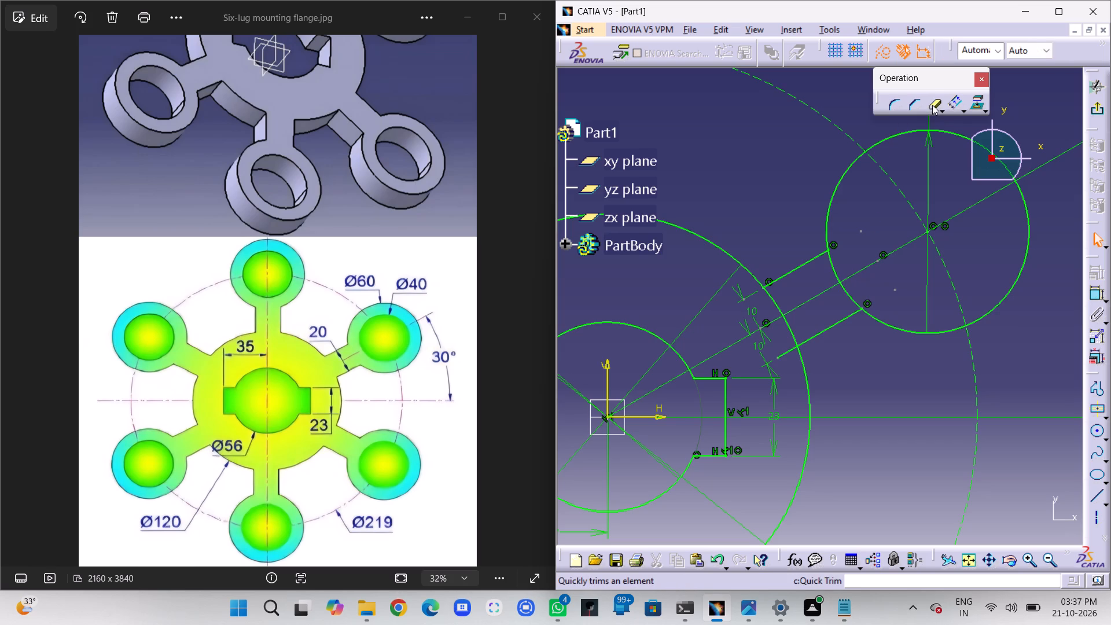
pyautogui.click(932, 105)
pyautogui.click(785, 352)
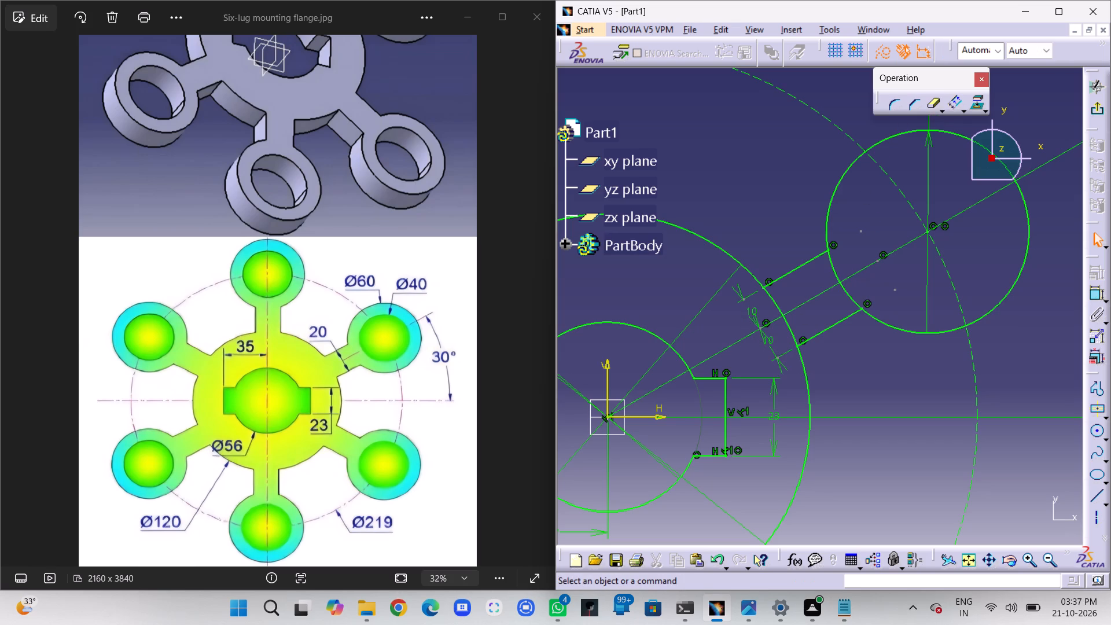
pyautogui.click(829, 365)
# Quick Trim the 60 mm lug circle's arc between the two arm lines, on both sides of the middle line.
pyautogui.click(932, 105)
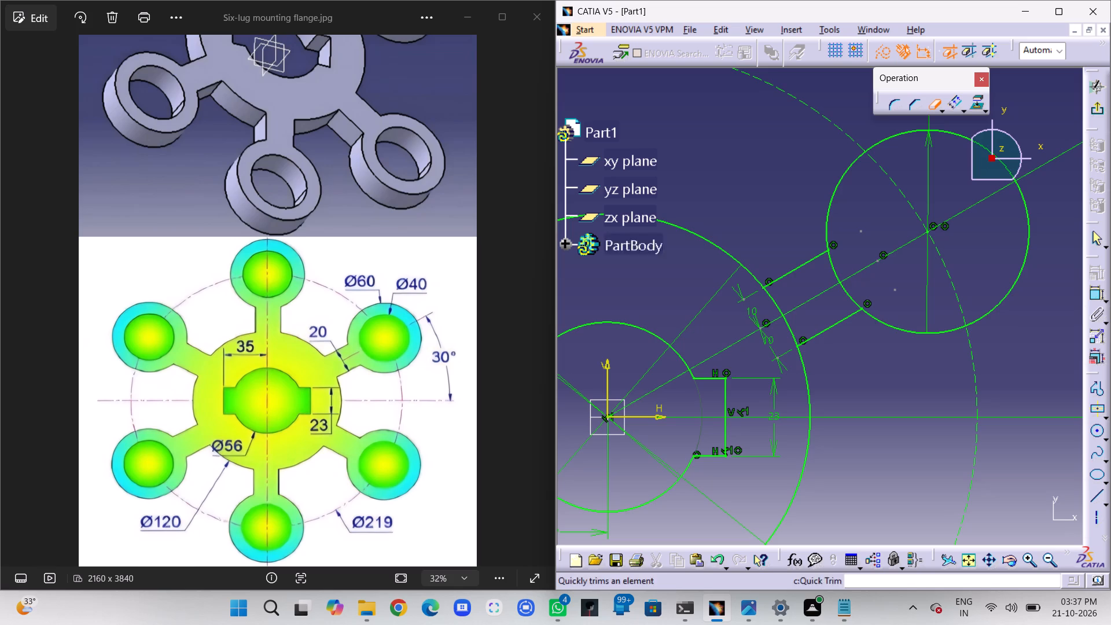
pyautogui.click(833, 264)
pyautogui.click(933, 101)
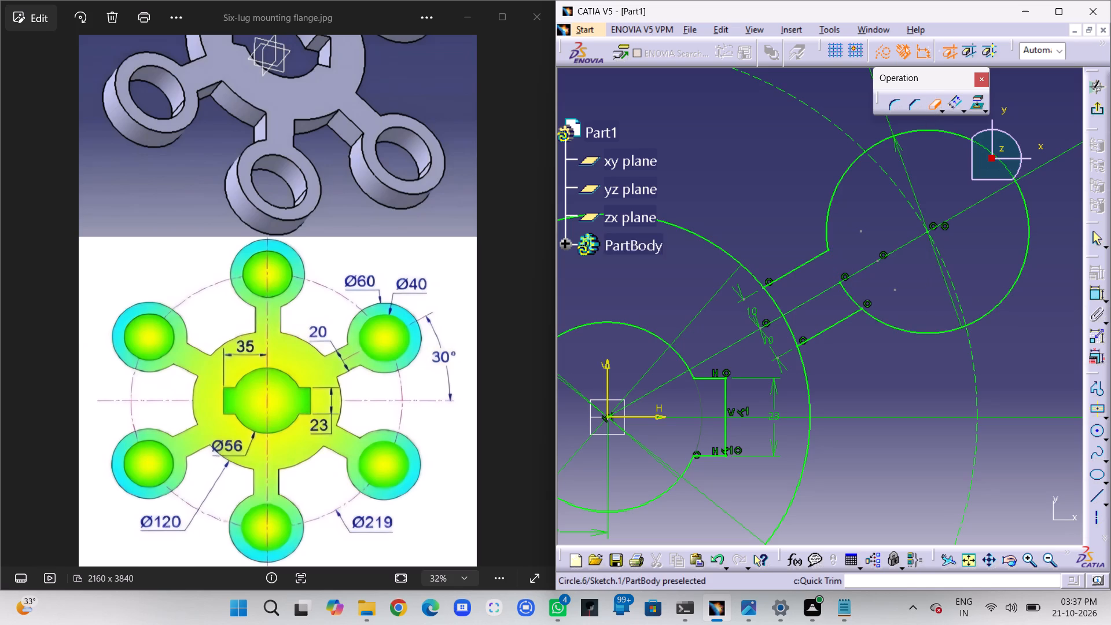
pyautogui.click(851, 301)
pyautogui.click(877, 374)
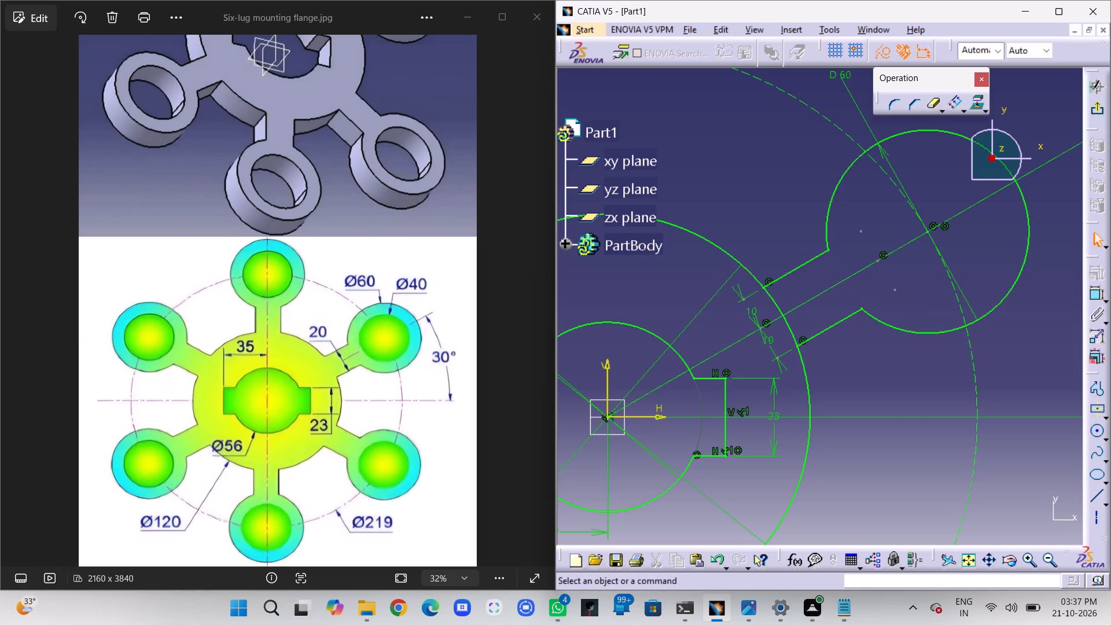
# Quick Trim the 120 mm circle's arc between the two arm lines, on both sides of the middle line.
pyautogui.click(937, 105)
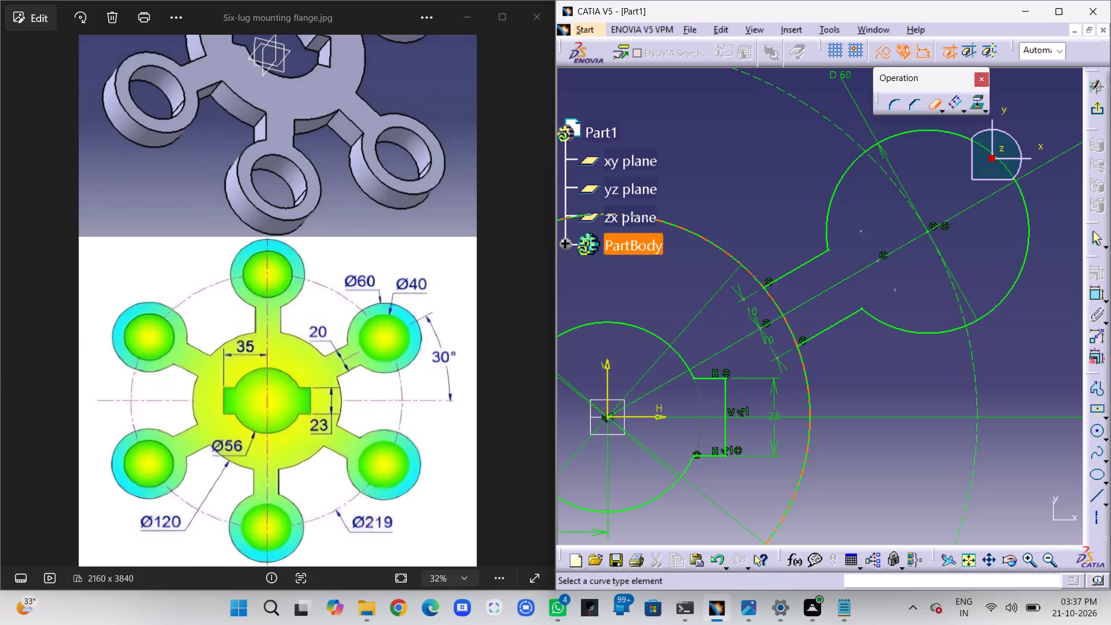
pyautogui.click(774, 296)
pyautogui.click(929, 104)
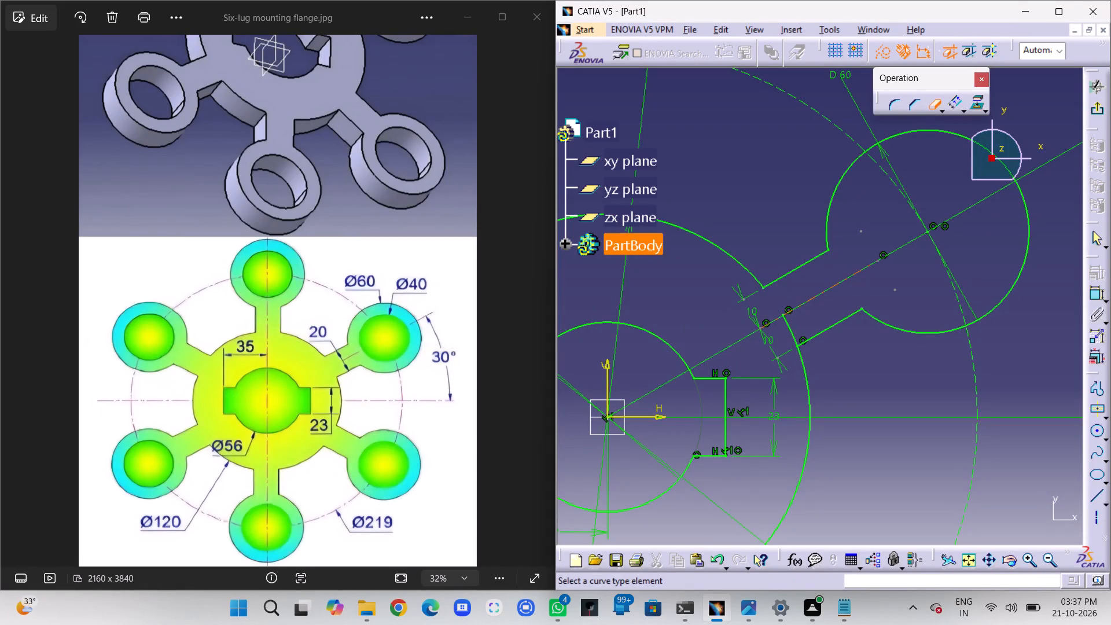
pyautogui.click(789, 329)
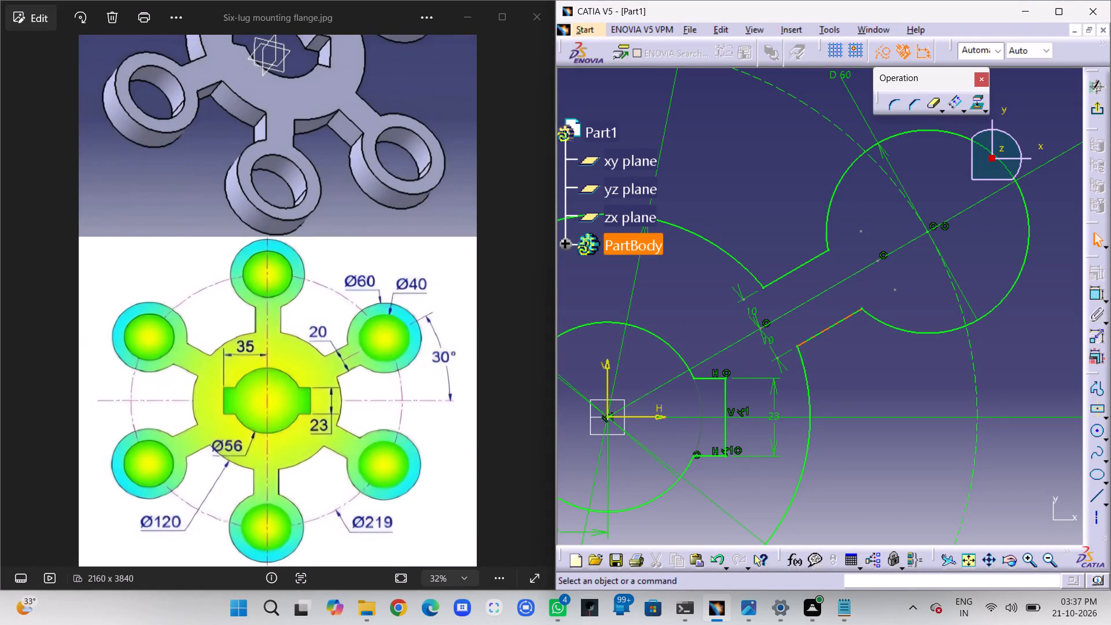
# Draw a standard, non-construction circle centred on the first lug's 60 mm circle and dimension its diameter to 40 mm.
pyautogui.moveTo(871, 373); pyautogui.dragTo(886, 444, button='middle')
pyautogui.rightClick(871, 373)
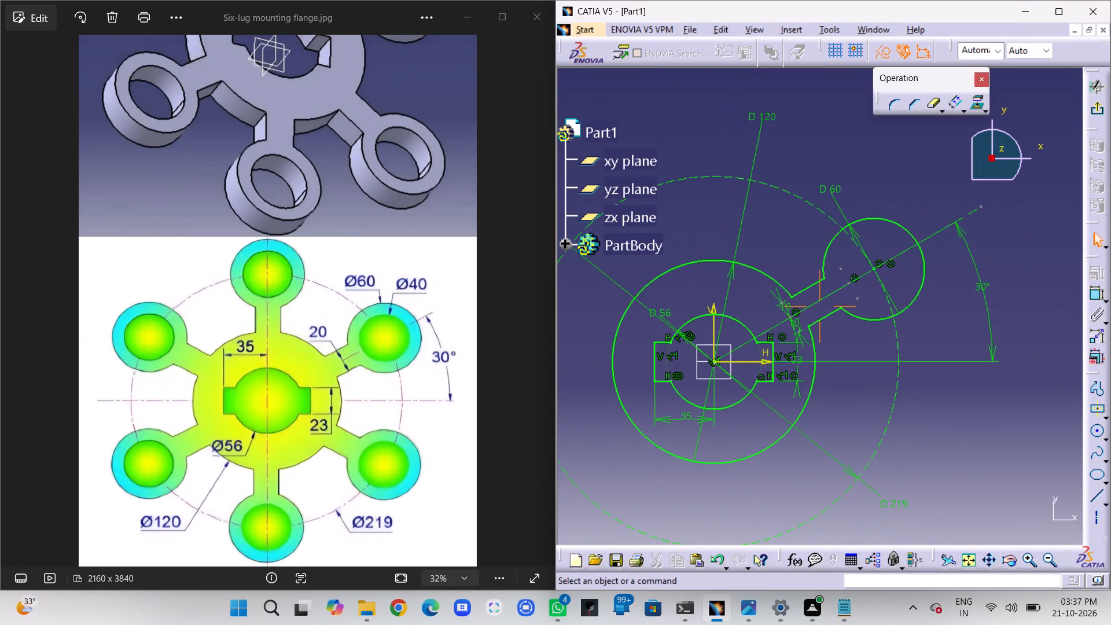
pyautogui.moveTo(886, 444); pyautogui.dragTo(891, 418, button='middle')
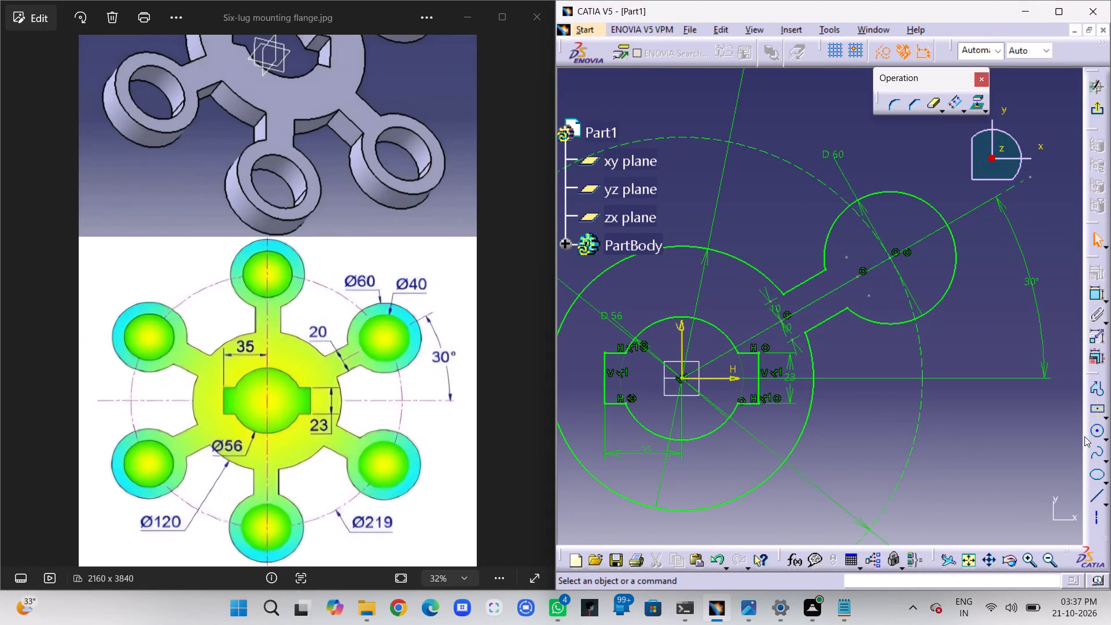
pyautogui.click(1102, 432)
pyautogui.click(976, 447)
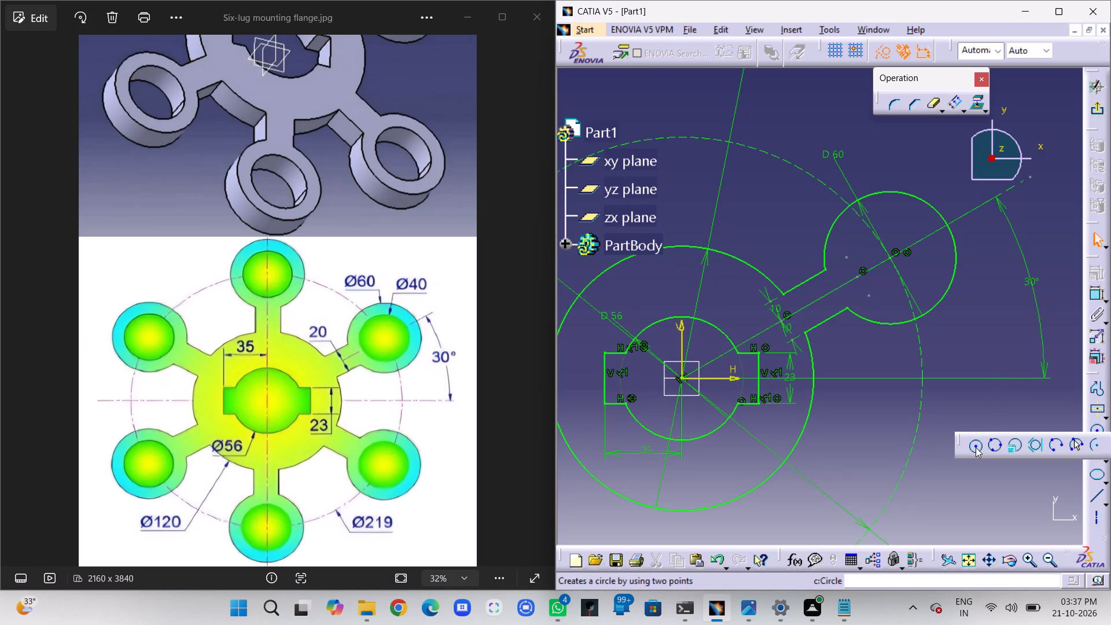
pyautogui.click(889, 258)
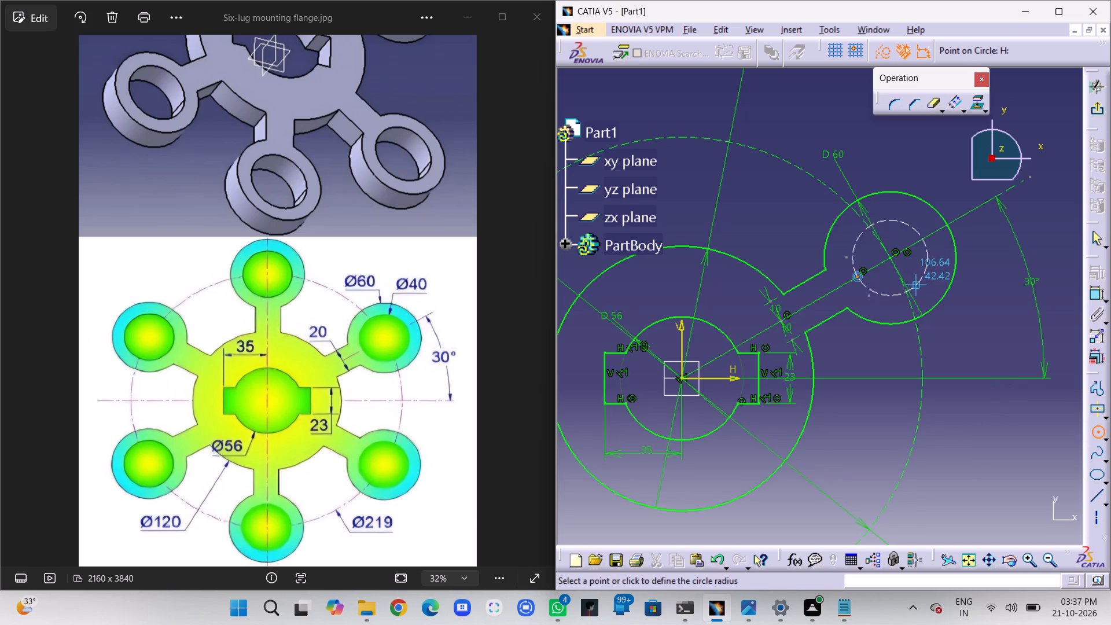
pyautogui.click(885, 46)
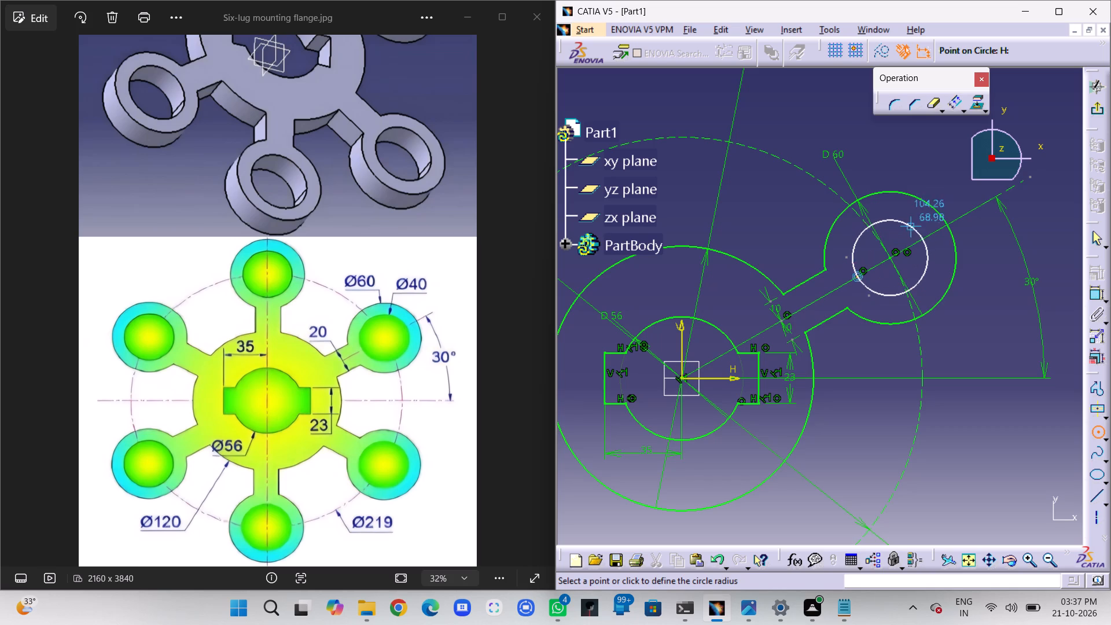
pyautogui.click(917, 273)
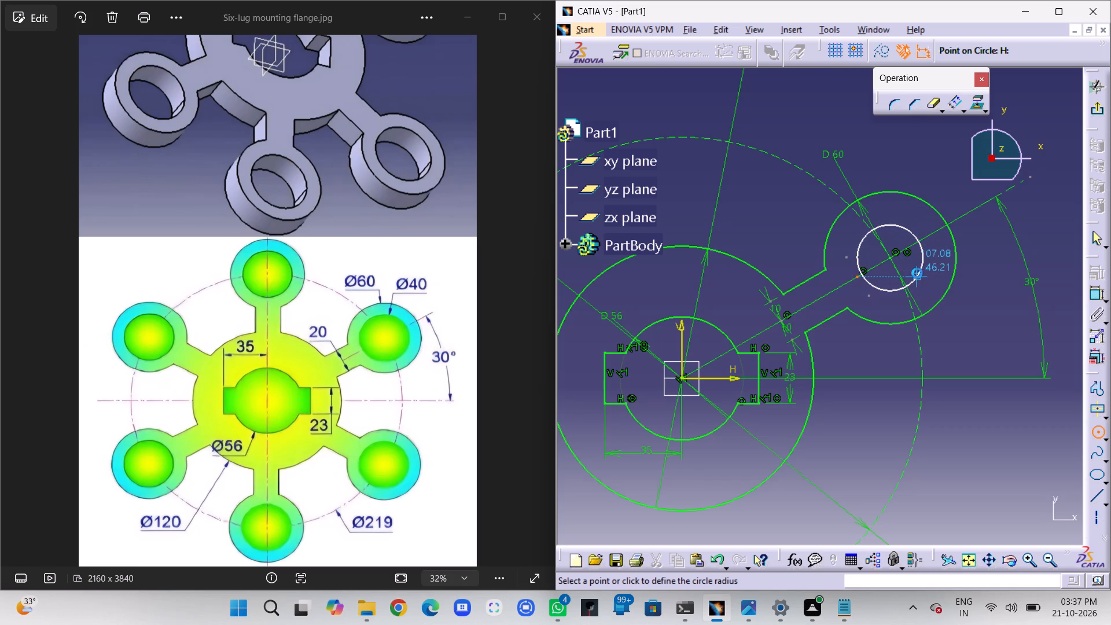
pyautogui.click(1094, 296)
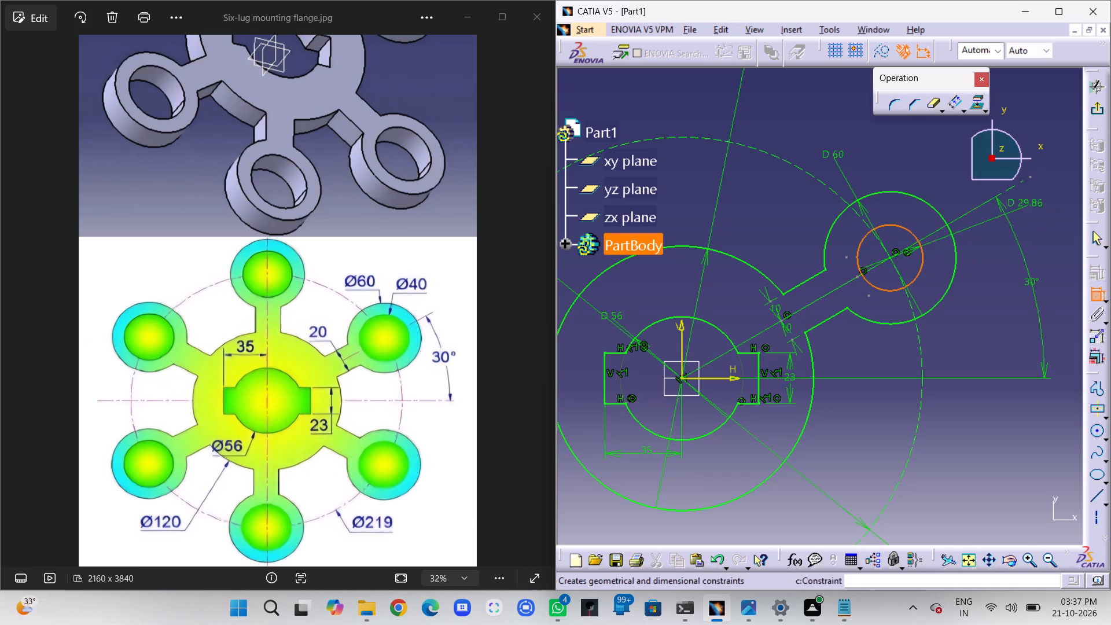
pyautogui.click(981, 282)
pyautogui.doubleClick(988, 281)
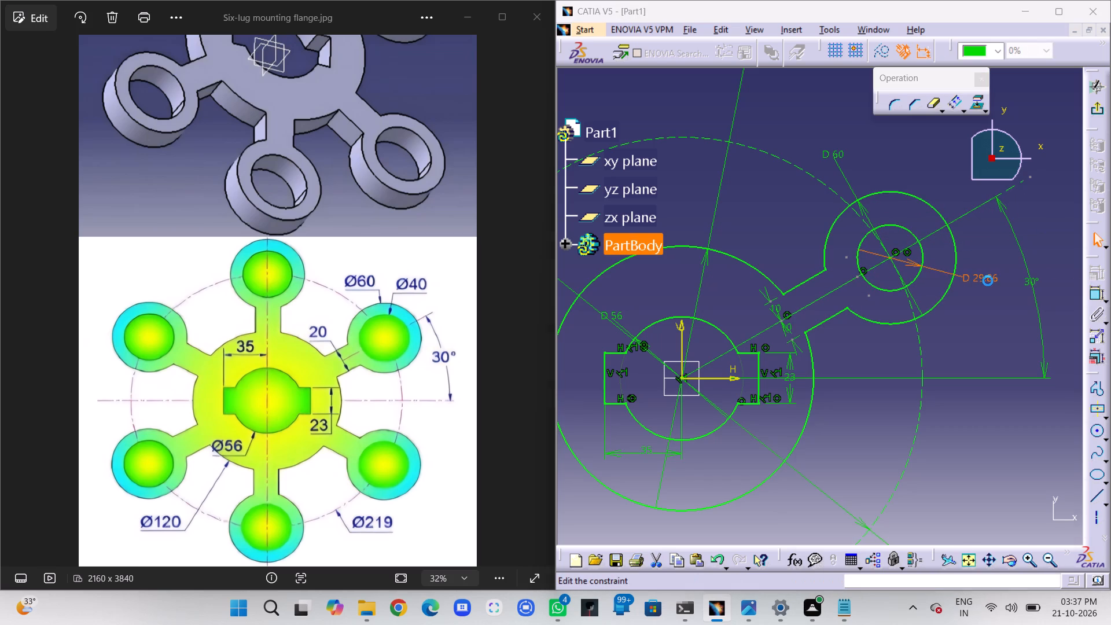
pyautogui.write('40')
pyautogui.press('Return')
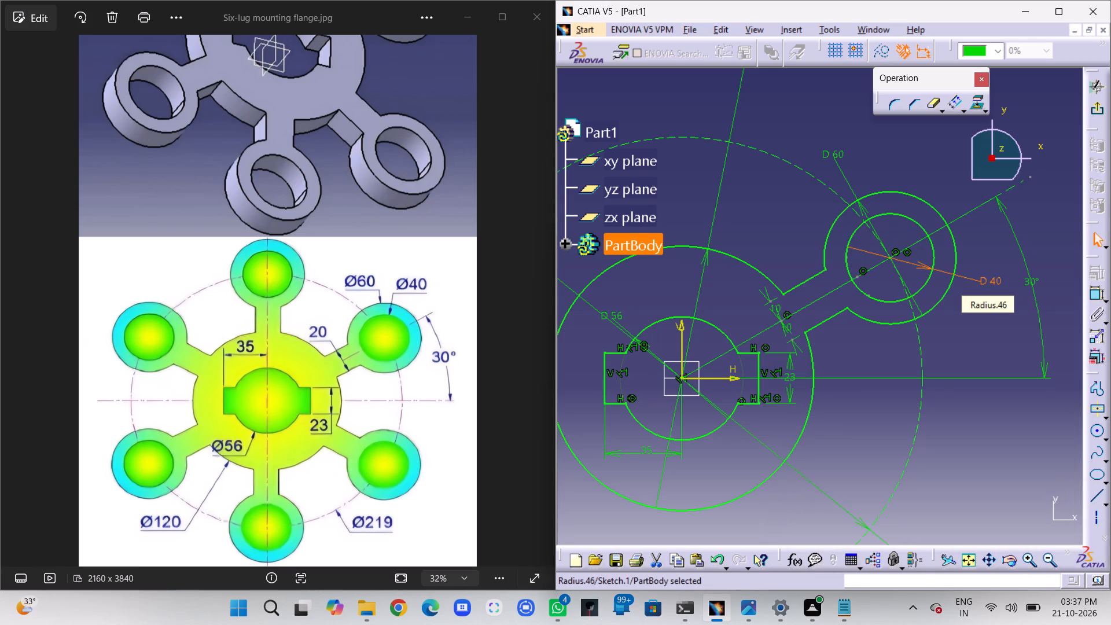
pyautogui.click(958, 296)
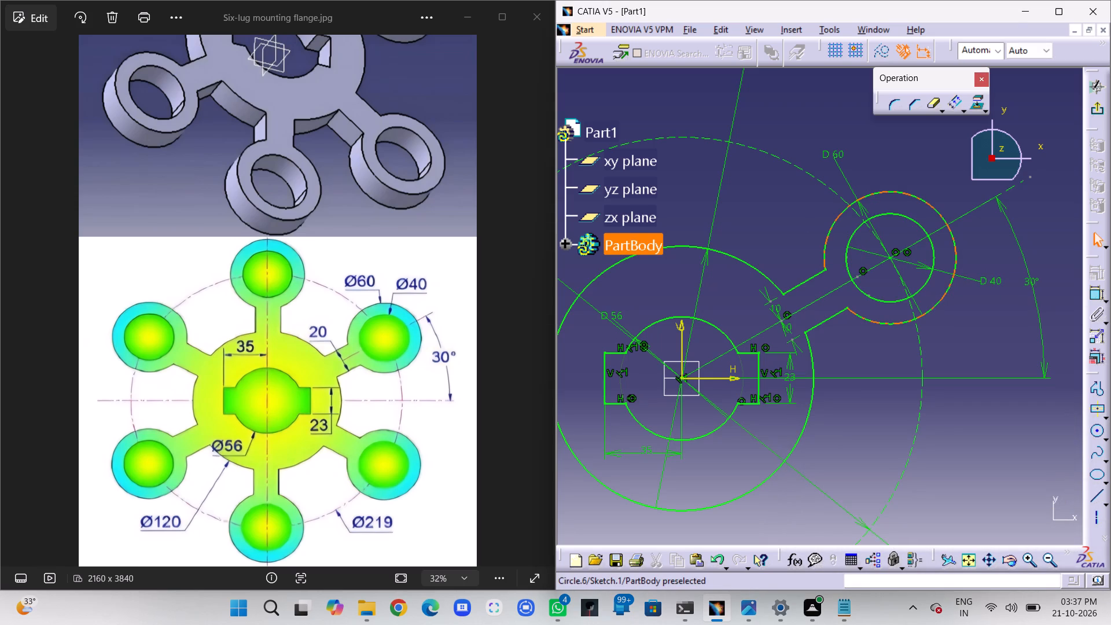
# Draw a circle centred where the 219 mm construction circle crosses the vertical axis above the origin, and dimension its diameter to 40 mm.
pyautogui.moveTo(792, 187); pyautogui.dragTo(803, 221, button='middle')
pyautogui.rightClick(792, 187)
pyautogui.moveTo(790, 249); pyautogui.dragTo(902, 256, button='middle')
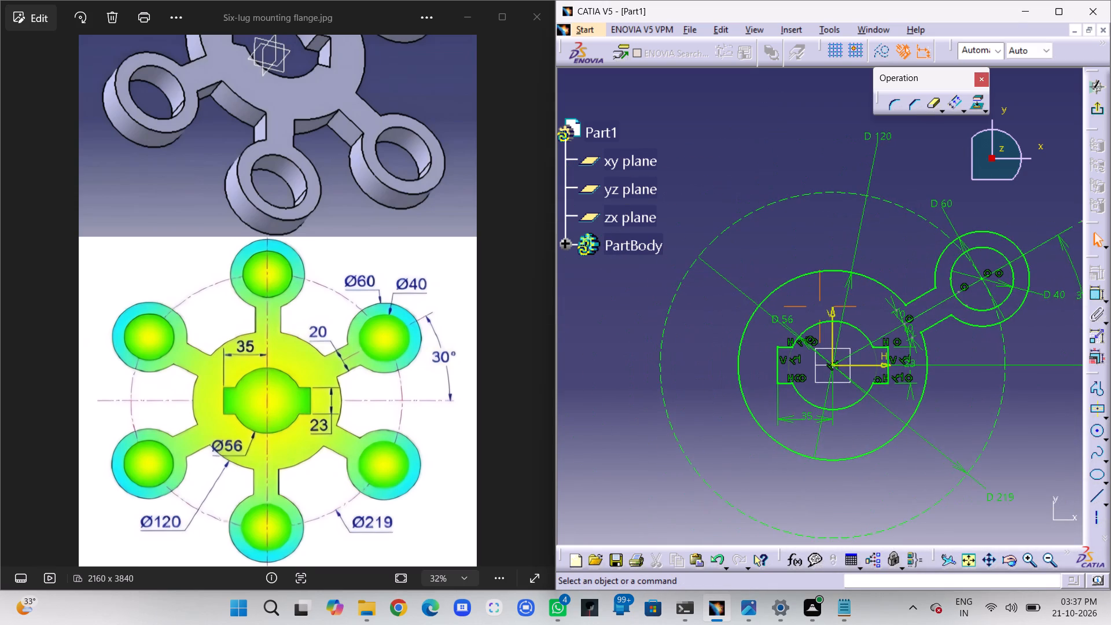
pyautogui.moveTo(902, 256); pyautogui.dragTo(888, 255, button='middle')
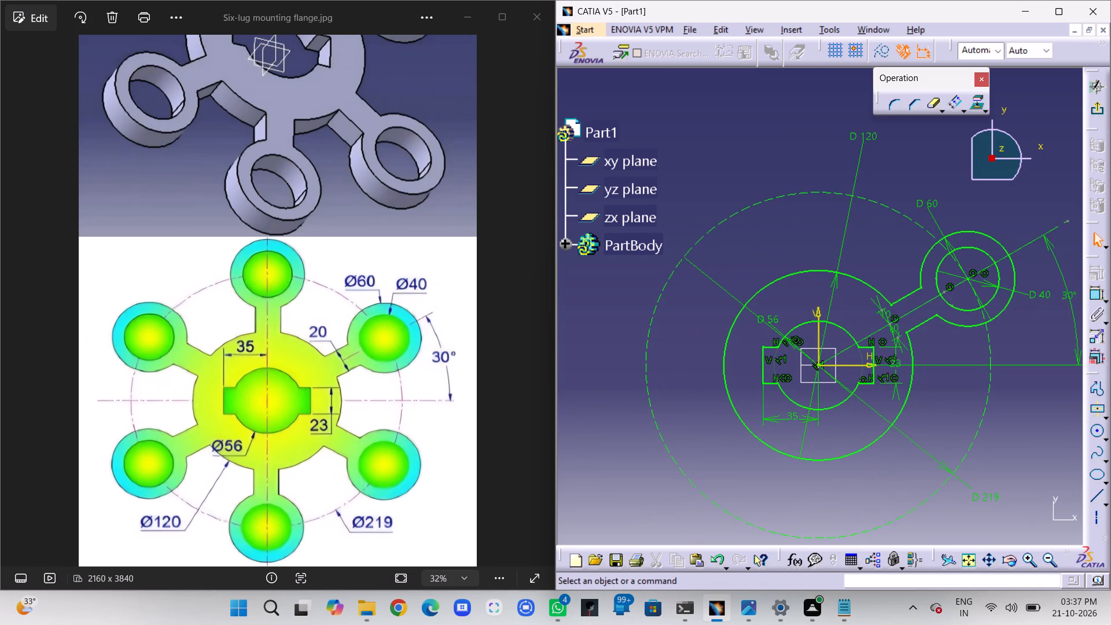
pyautogui.moveTo(880, 253); pyautogui.dragTo(892, 241, button='middle')
pyautogui.middleClick(892, 241)
pyautogui.moveTo(822, 314); pyautogui.dragTo(886, 277, button='middle')
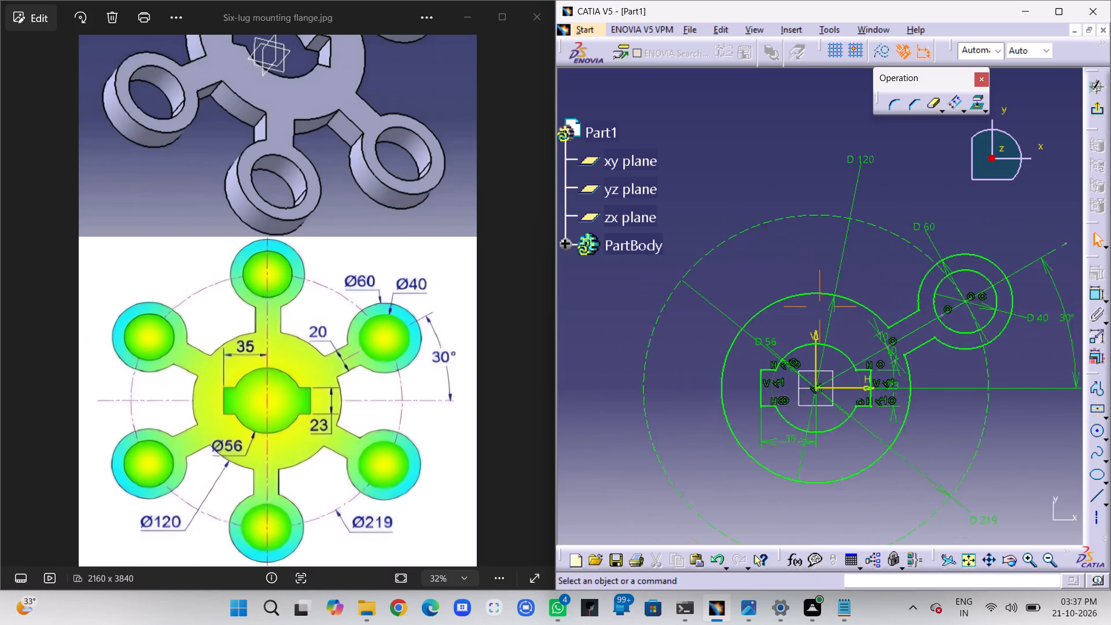
pyautogui.moveTo(886, 277); pyautogui.dragTo(864, 273, button='middle')
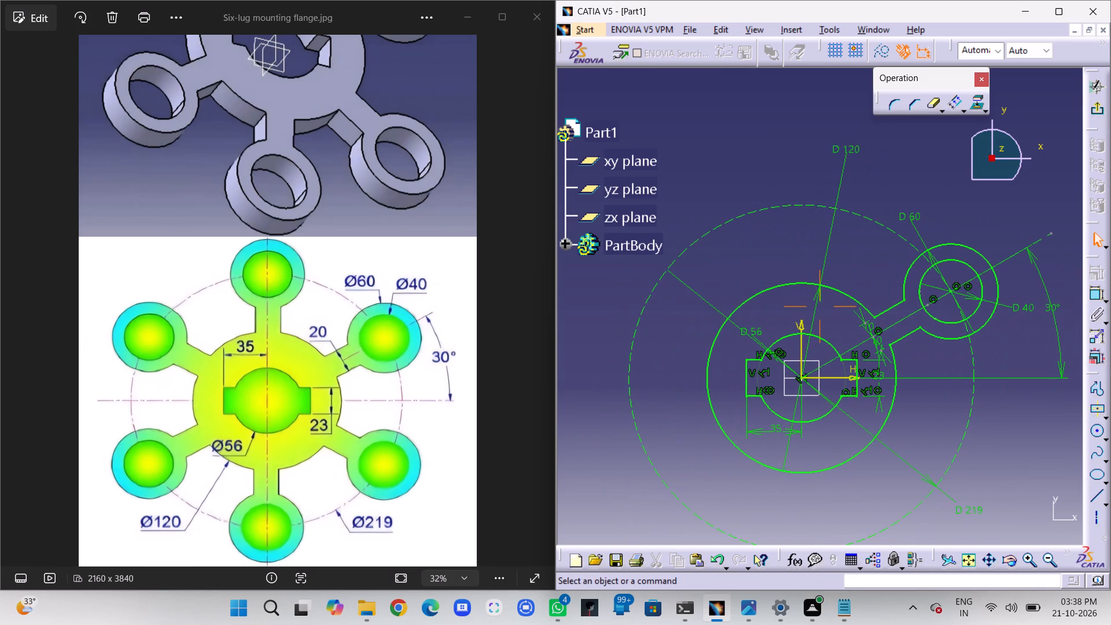
pyautogui.moveTo(864, 273); pyautogui.dragTo(873, 294, button='middle')
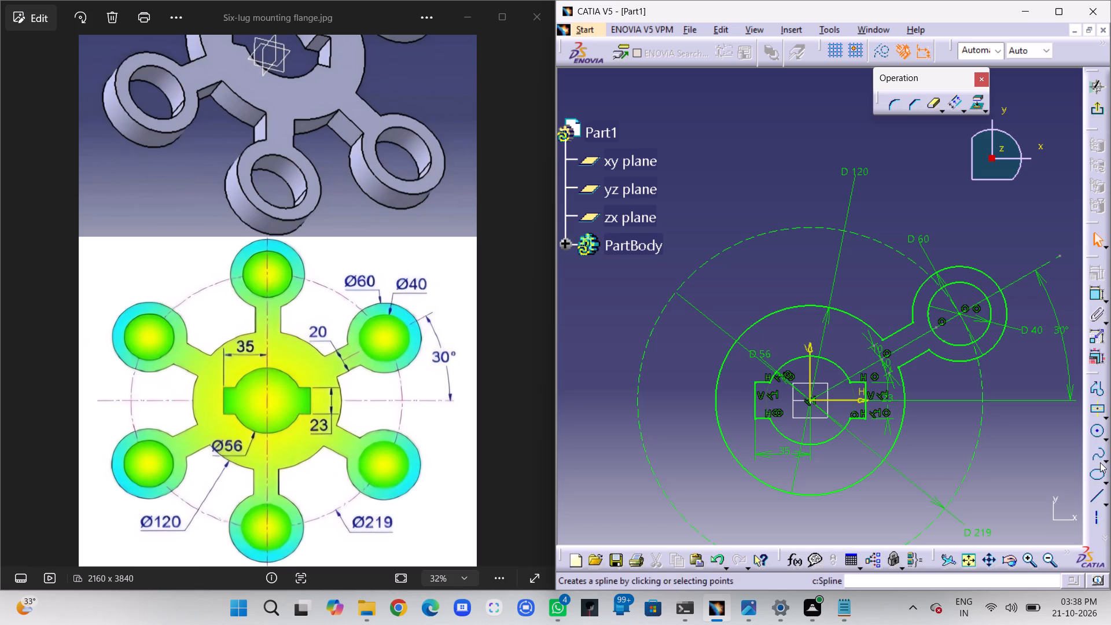
pyautogui.click(1098, 433)
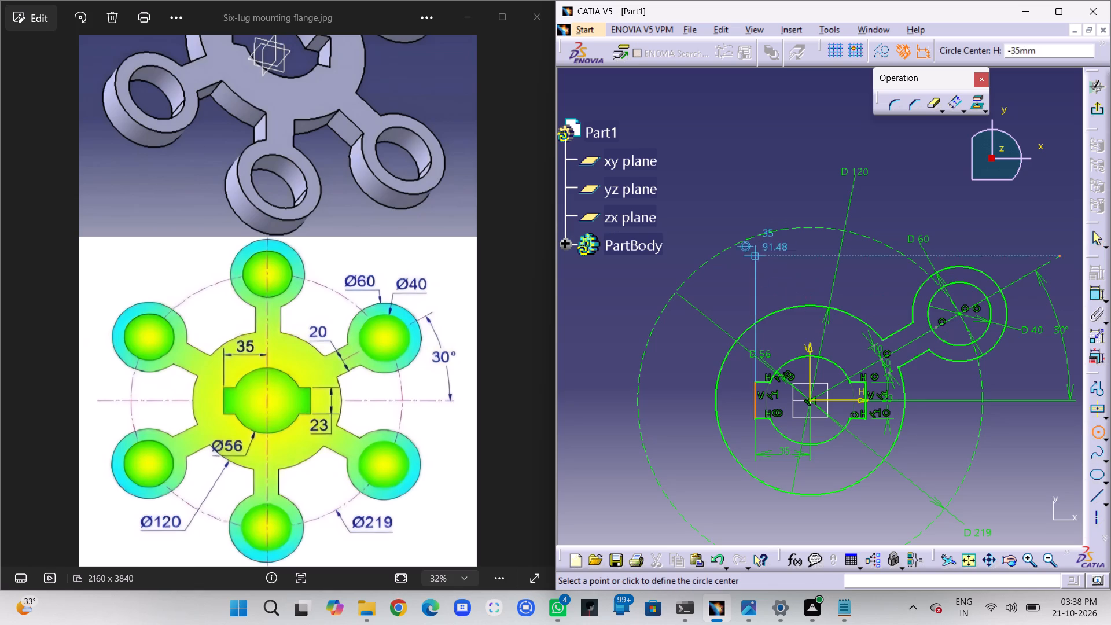
pyautogui.click(810, 229)
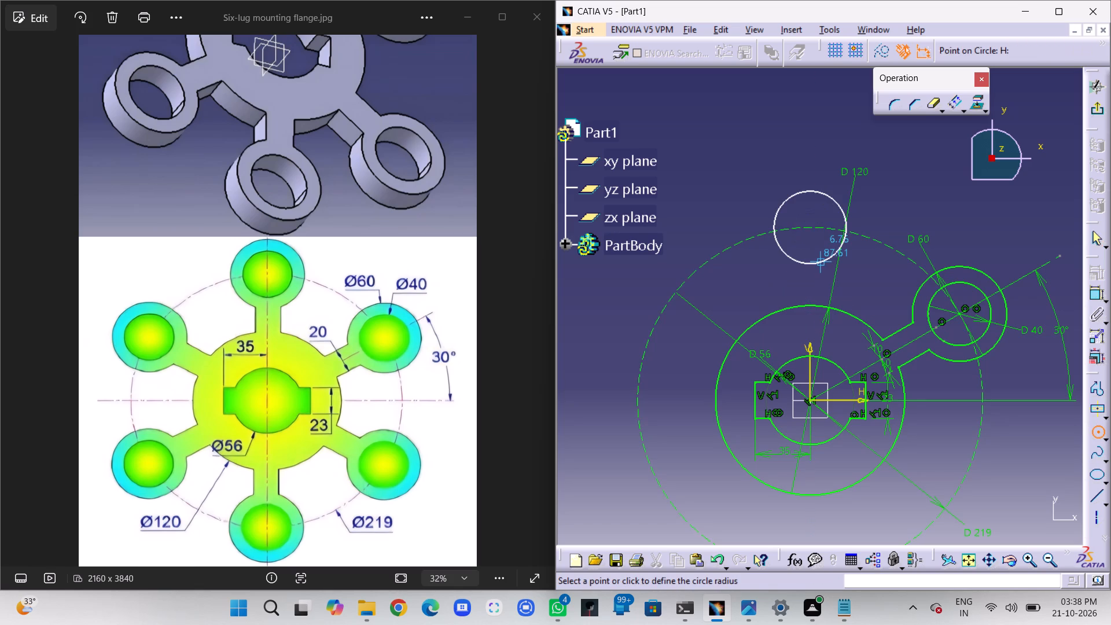
pyautogui.click(821, 262)
pyautogui.click(1092, 291)
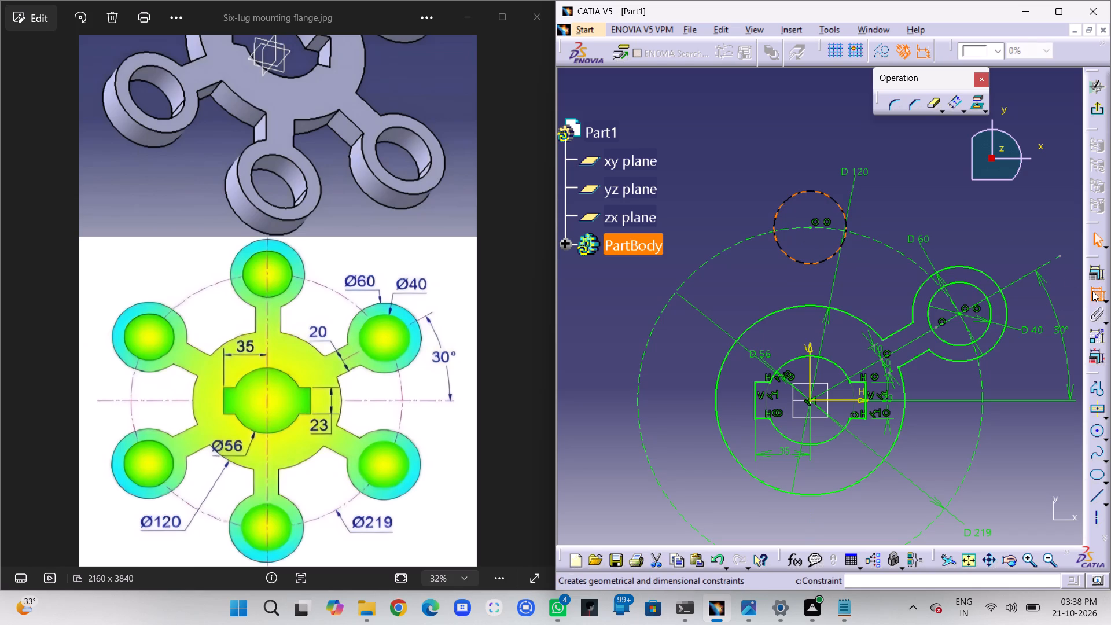
pyautogui.click(740, 168)
pyautogui.doubleClick(746, 166)
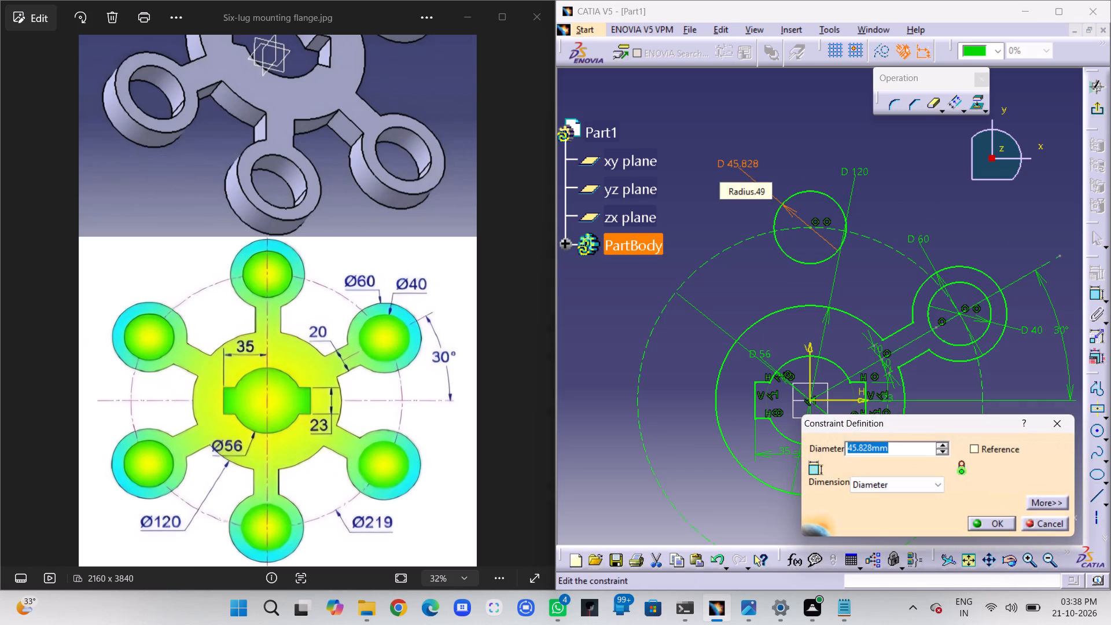
pyautogui.write('40')
pyautogui.press('Return')
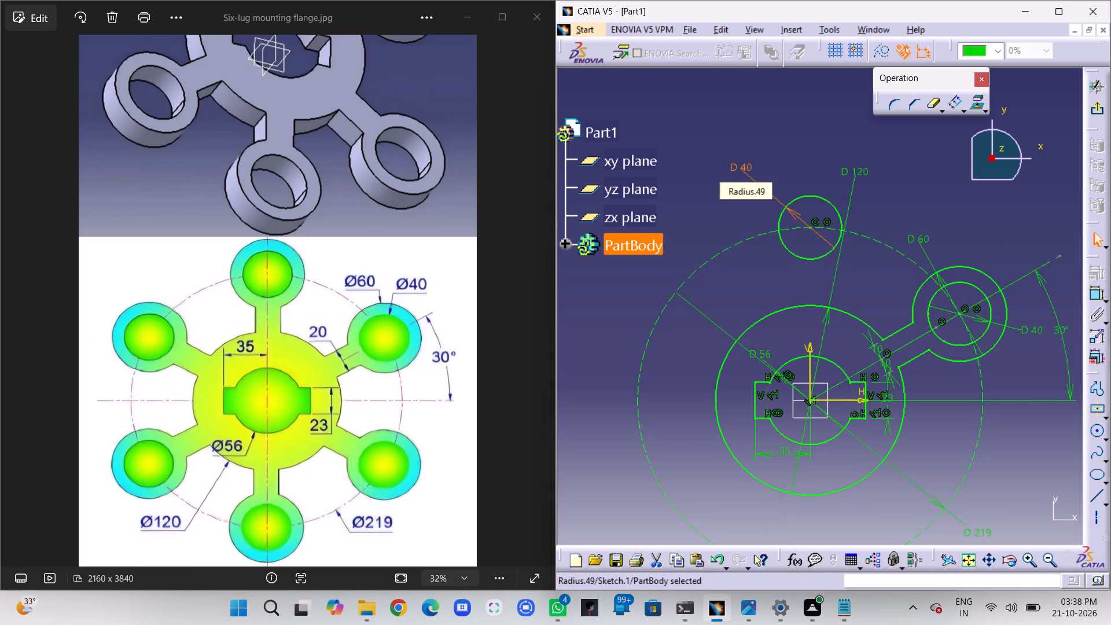
pyautogui.click(763, 137)
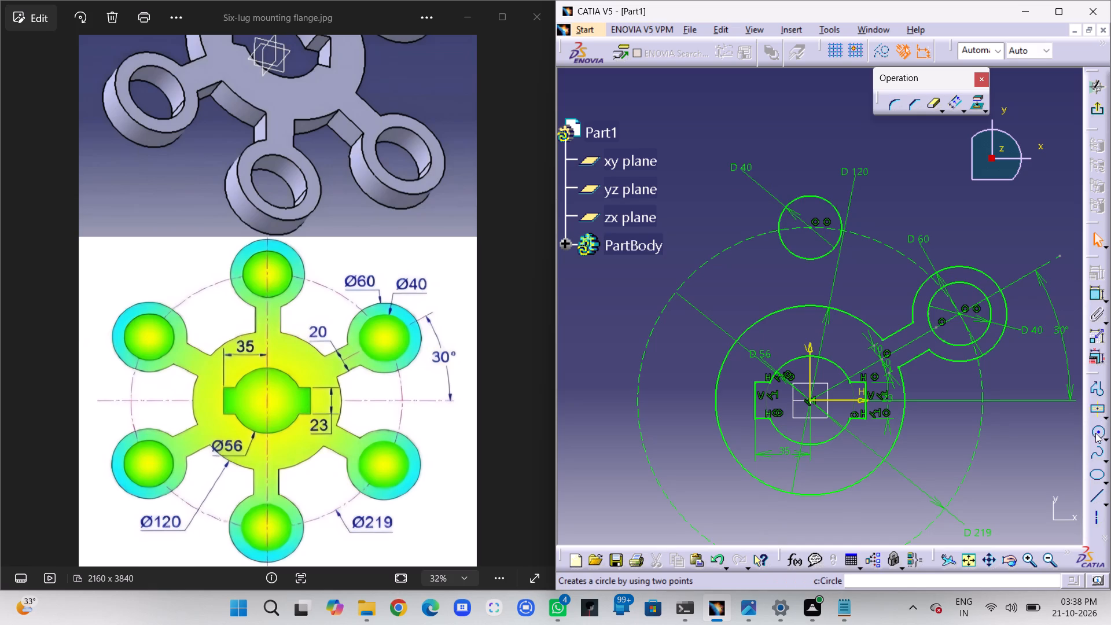
# Draw a larger circle sharing the centre of the new upper 40 mm circle and dimension its diameter to 60 mm.
pyautogui.click(1098, 432)
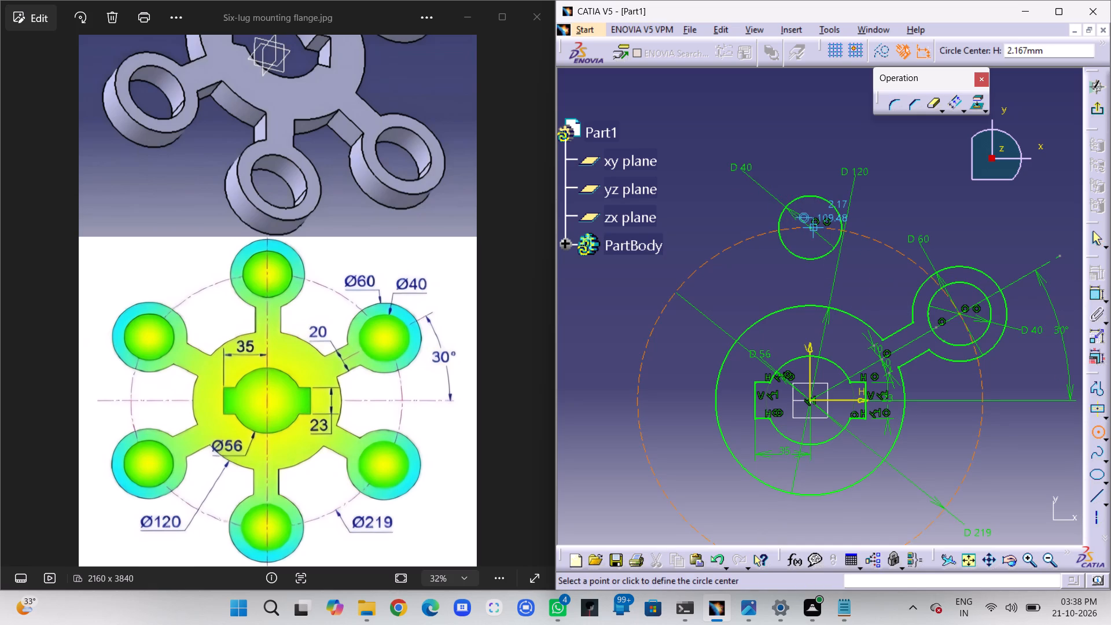
pyautogui.click(810, 229)
pyautogui.click(806, 276)
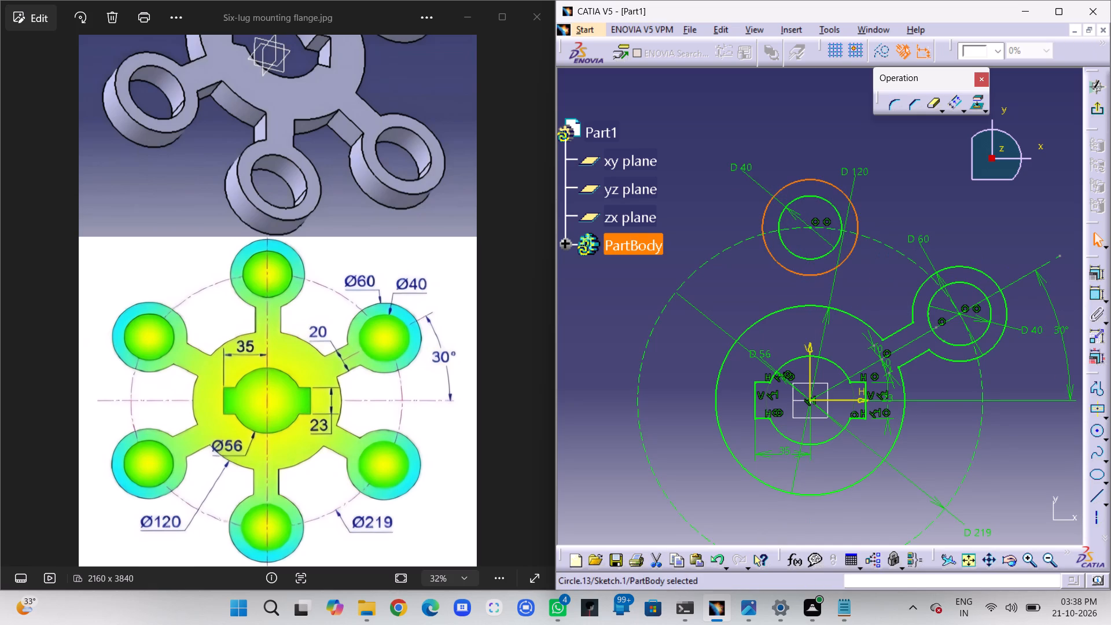
pyautogui.click(1090, 293)
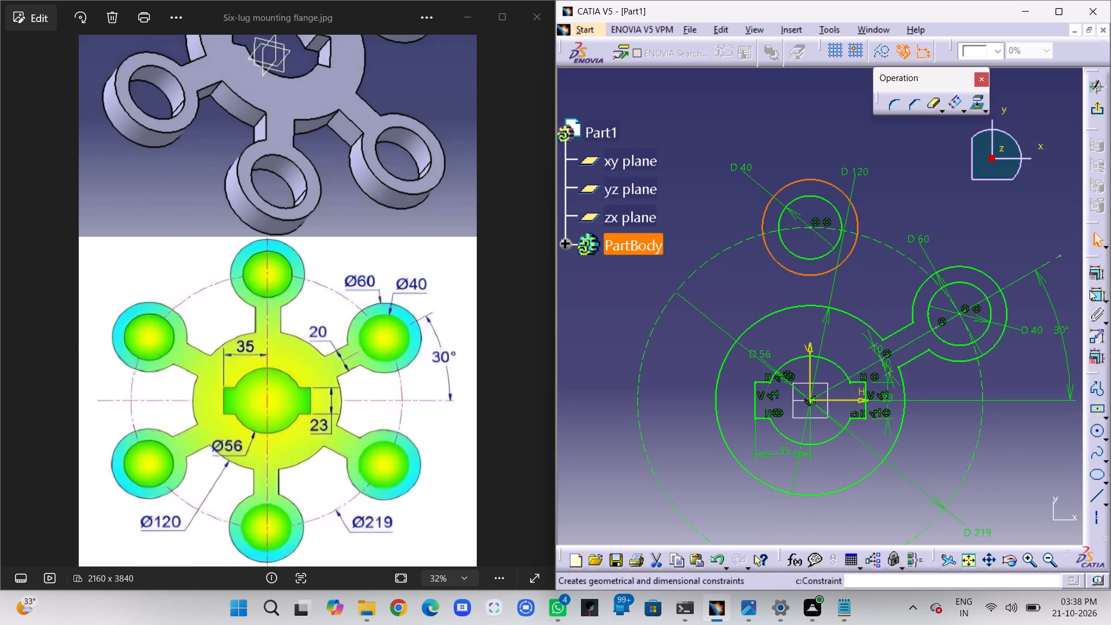
pyautogui.click(1094, 294)
pyautogui.click(777, 153)
pyautogui.doubleClick(782, 150)
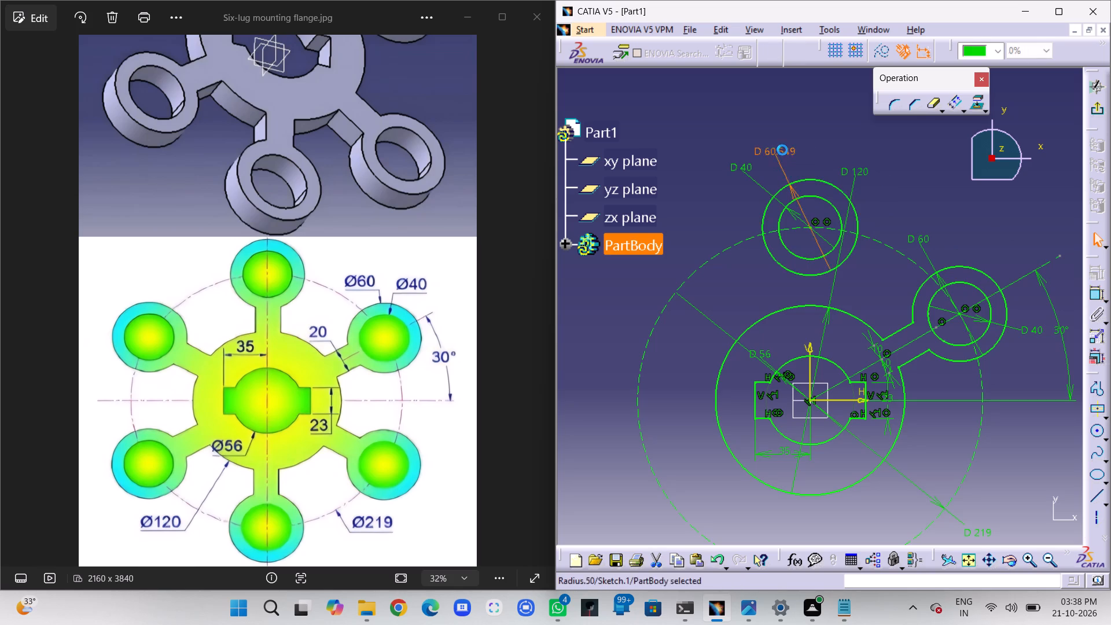
pyautogui.write('60')
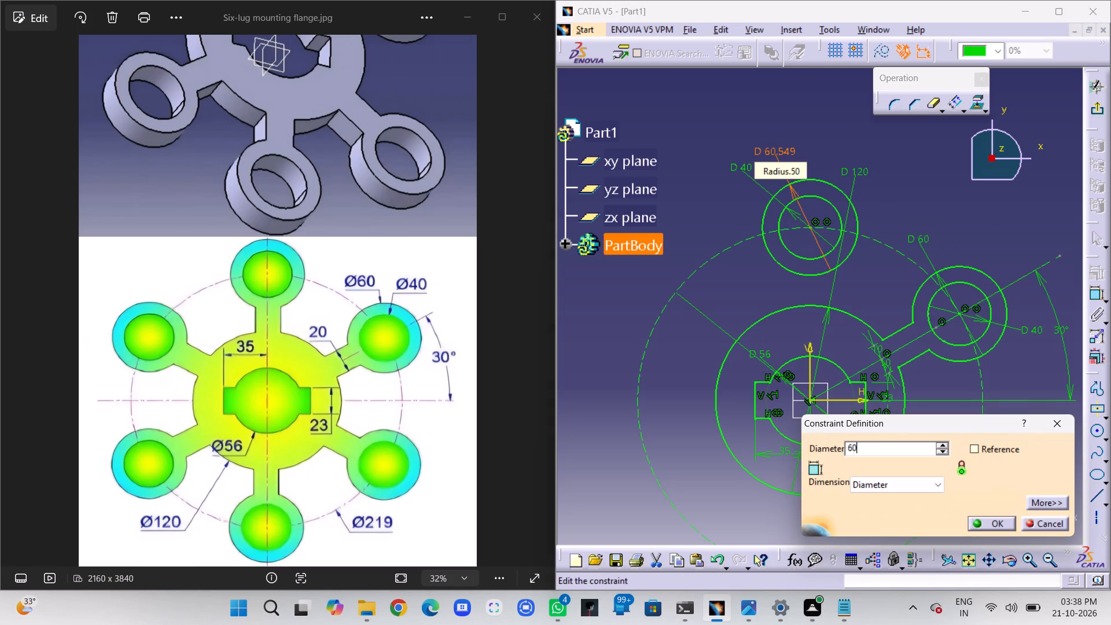
pyautogui.press('Return')
pyautogui.click(784, 124)
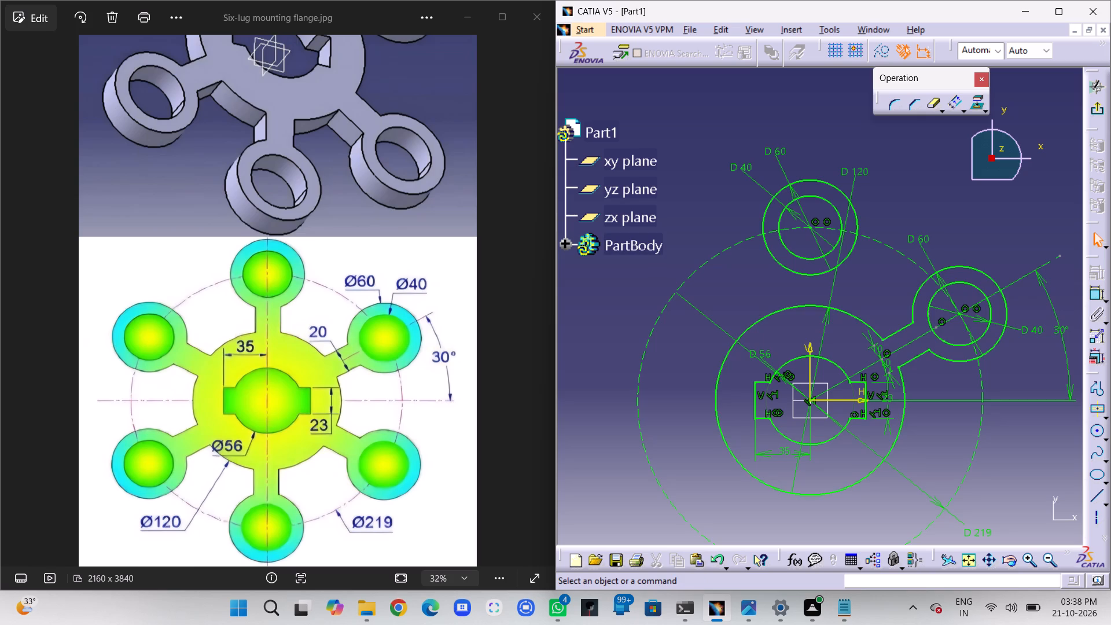
# Draw a vertical line on the V axis from just inside the 120 mm circle up to the bottom of the upper lug's 40 mm circle.
pyautogui.click(1099, 496)
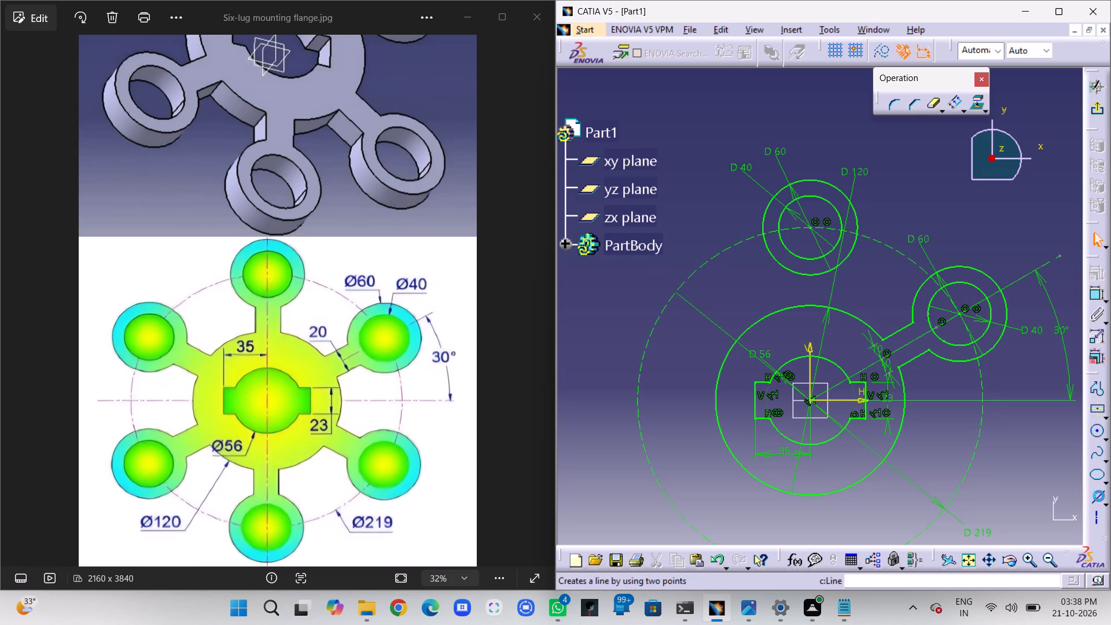
pyautogui.click(808, 322)
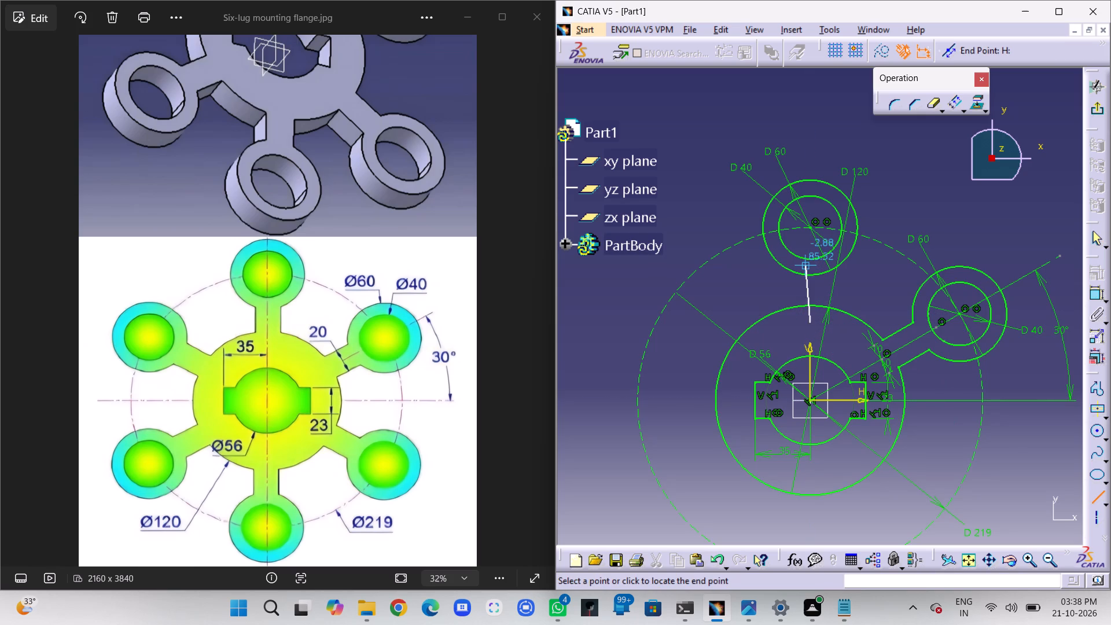
pyautogui.click(810, 259)
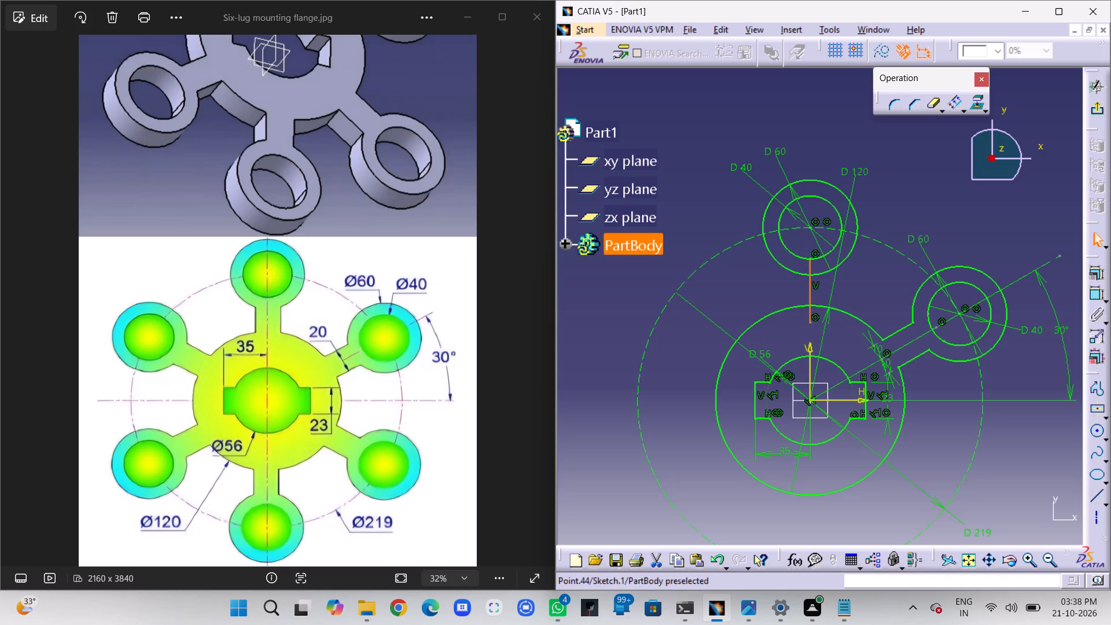
pyautogui.click(800, 237)
# Offset the upper lug's vertical line to its left side and set the offset to 10 mm.
pyautogui.click(811, 284)
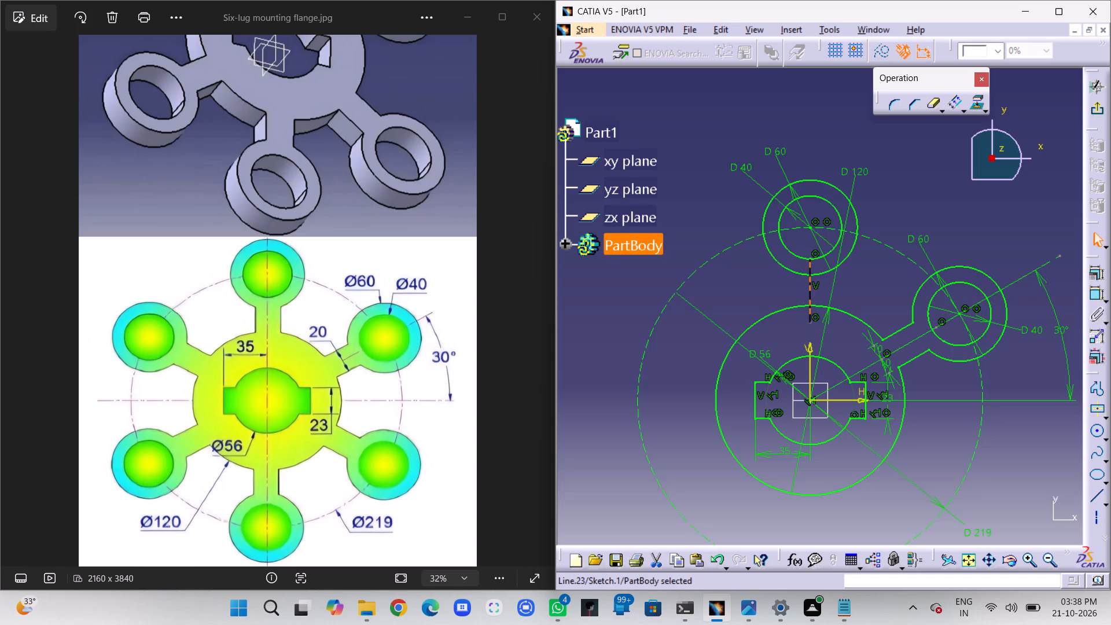
pyautogui.click(957, 101)
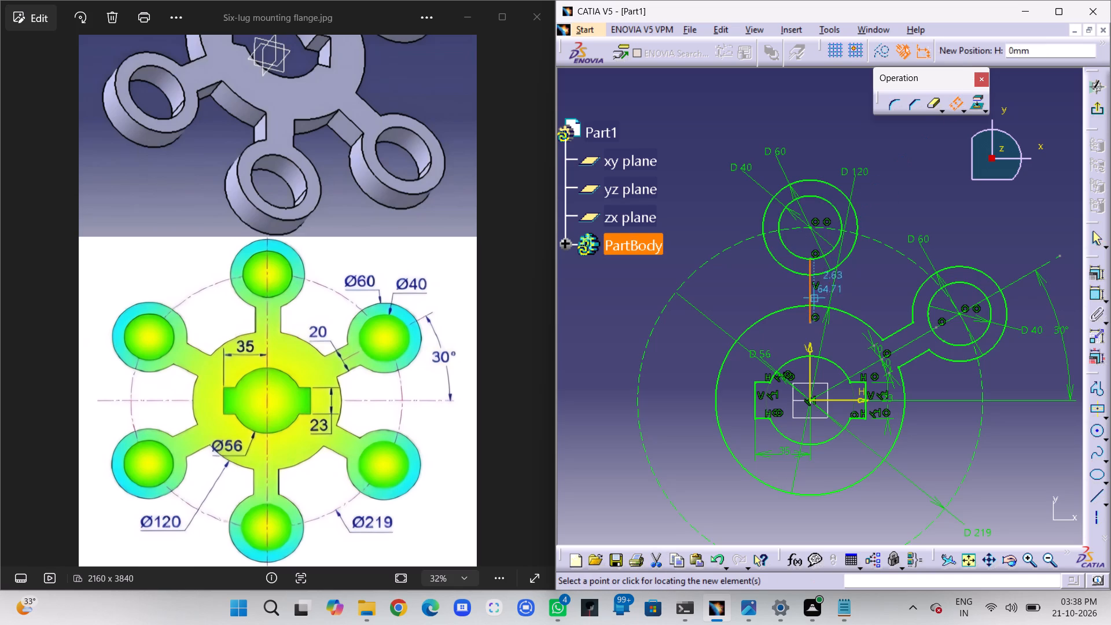
pyautogui.click(793, 296)
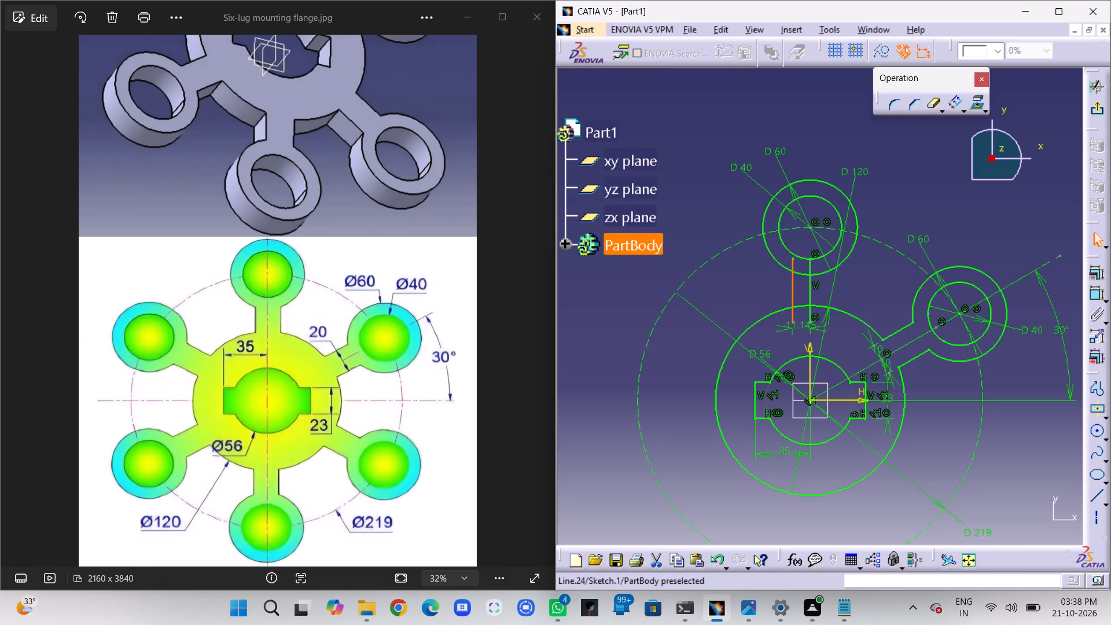
pyautogui.doubleClick(799, 326)
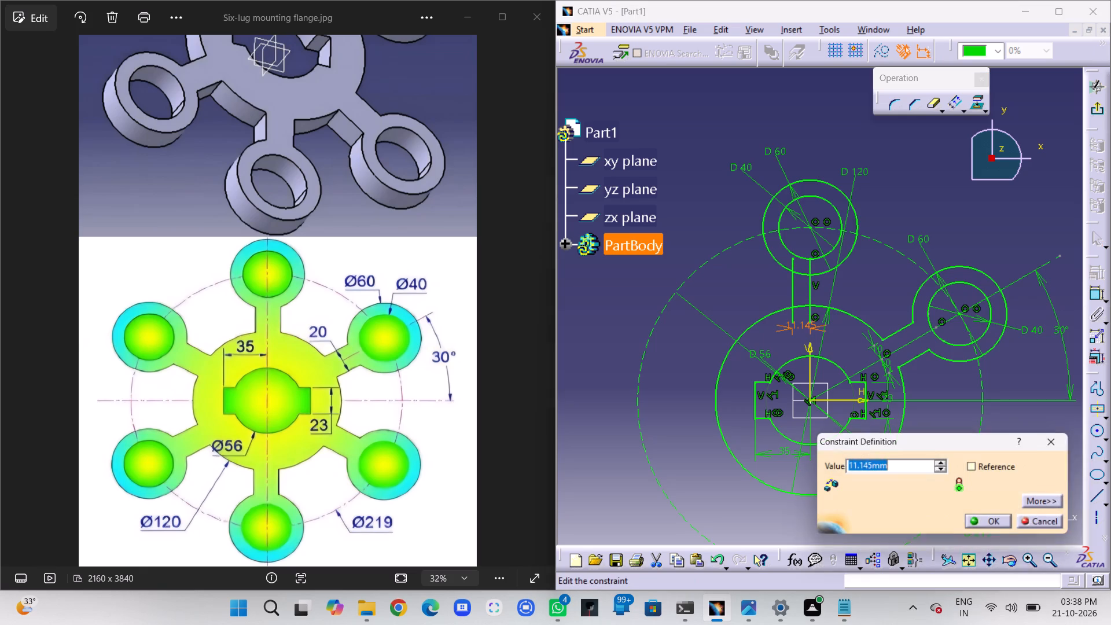
pyautogui.write('10')
pyautogui.press('Return')
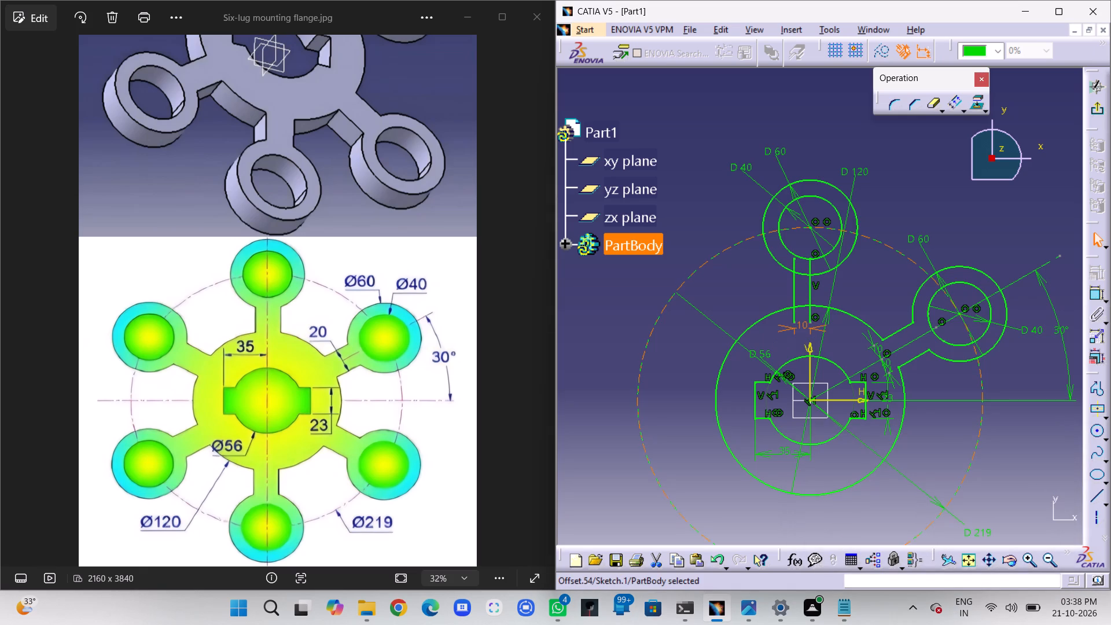
# Offset the upper lug's vertical centre line to its right side and set the offset to 10 mm.
pyautogui.click(760, 283)
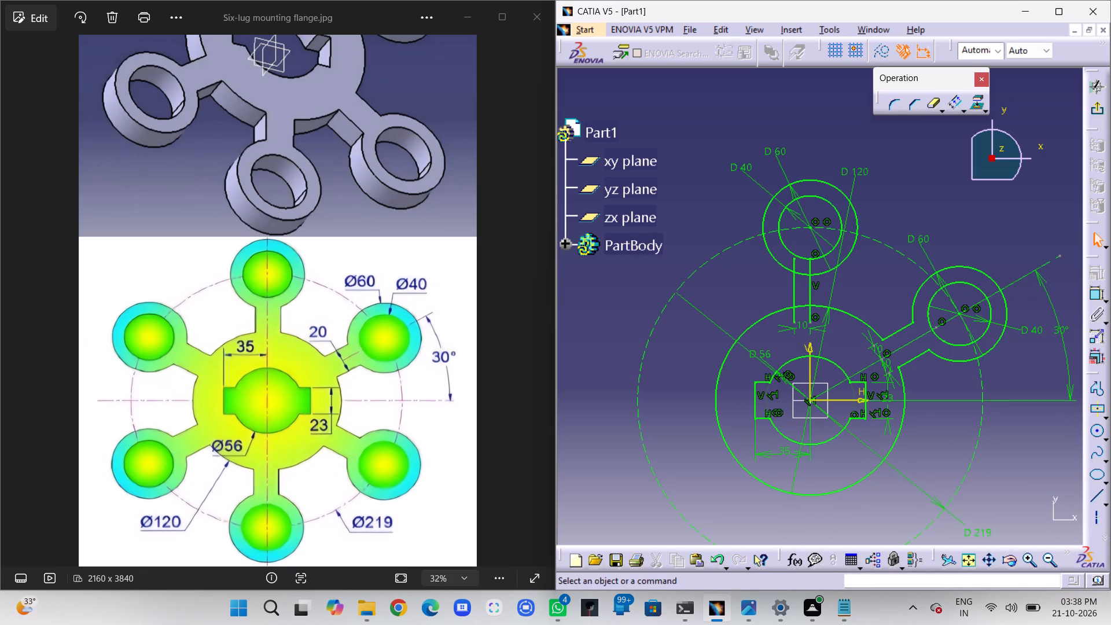
pyautogui.click(807, 289)
pyautogui.click(954, 105)
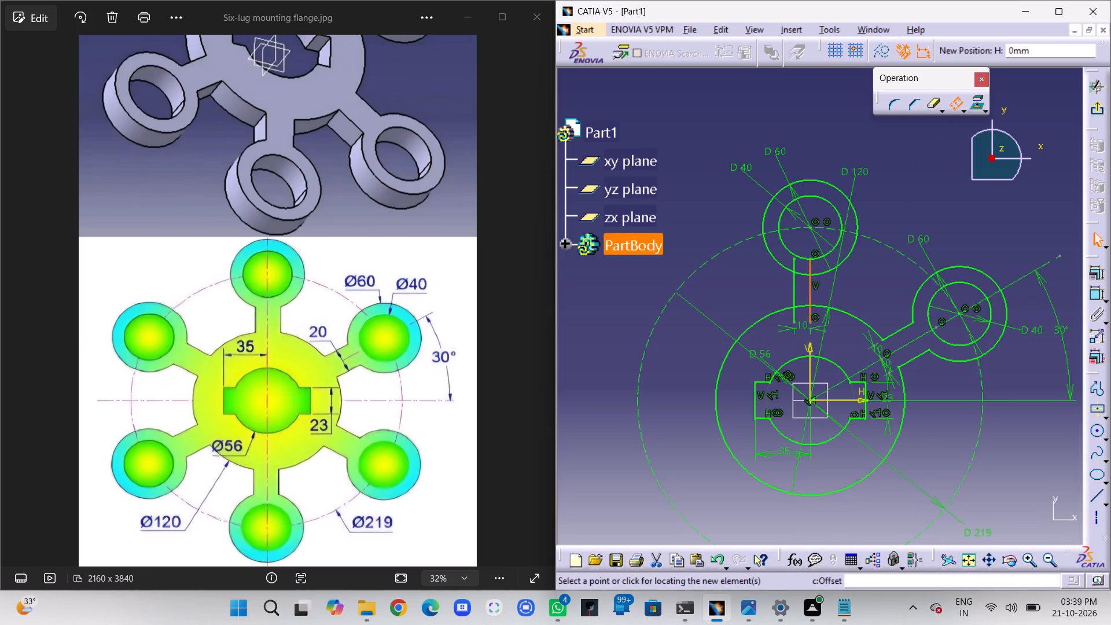
pyautogui.click(826, 294)
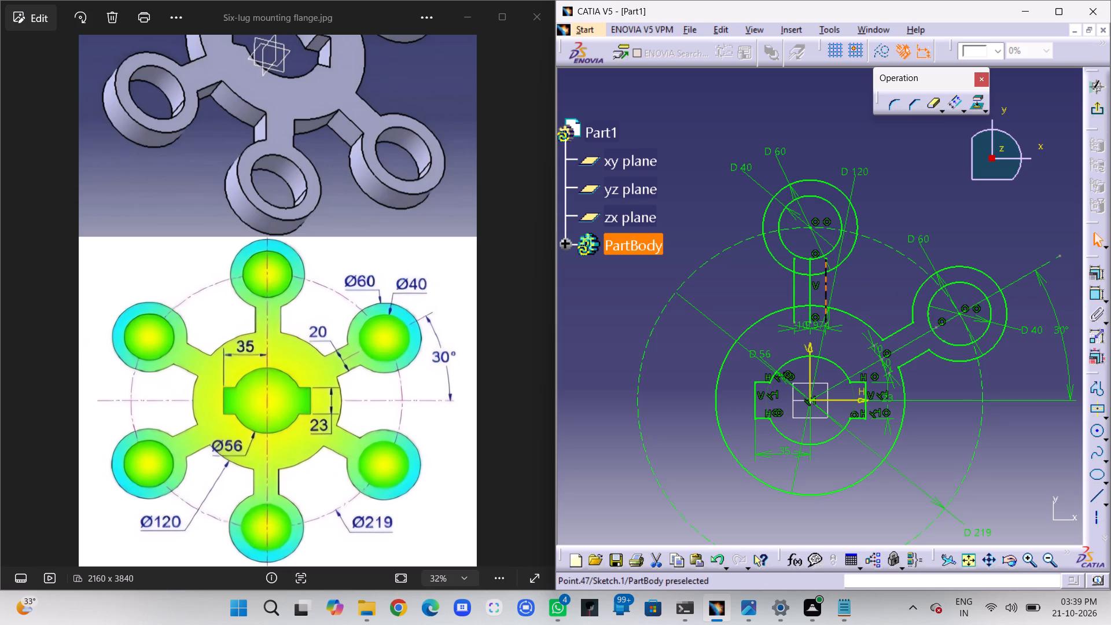
pyautogui.moveTo(817, 325); pyautogui.dragTo(817, 317, button='middle')
pyautogui.rightClick(817, 325)
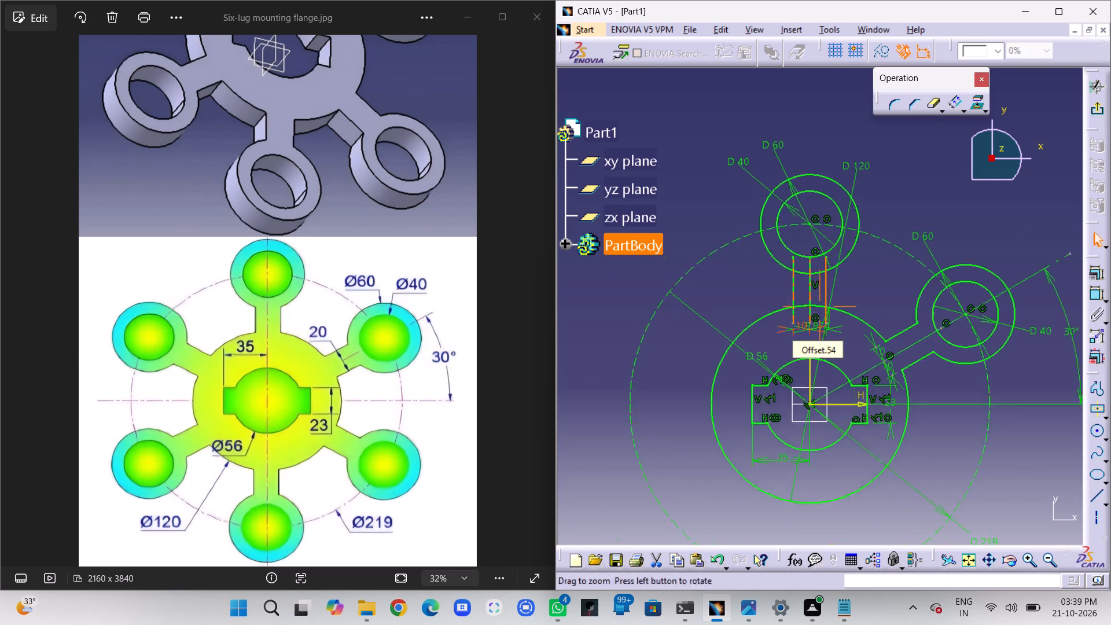
pyautogui.moveTo(817, 317); pyautogui.dragTo(826, 240, button='middle')
pyautogui.doubleClick(818, 352)
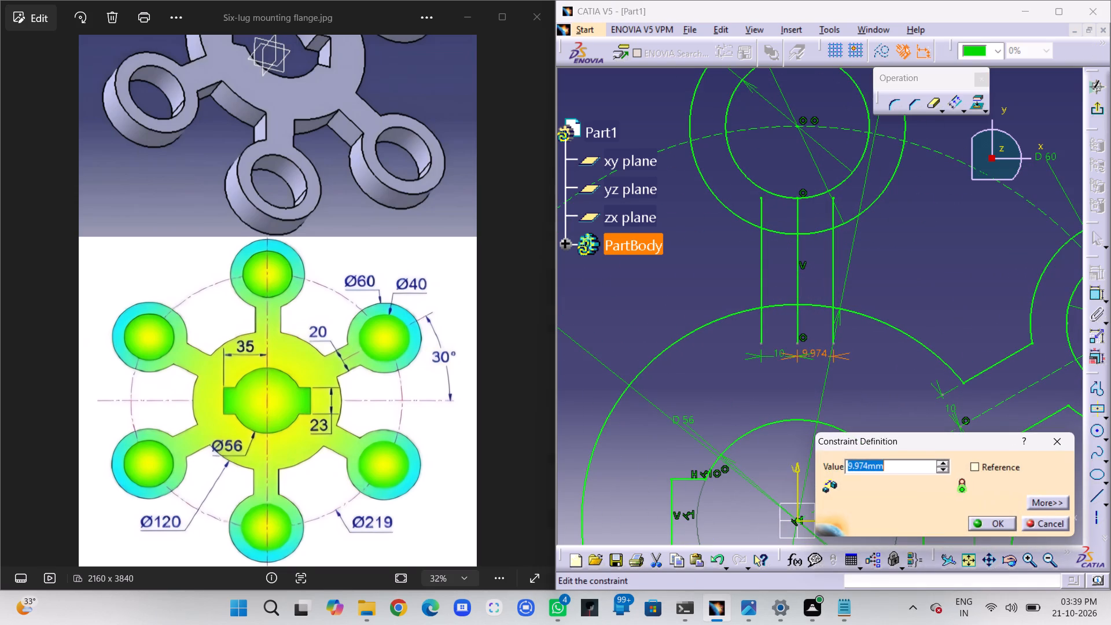
pyautogui.write('10')
pyautogui.press('Return')
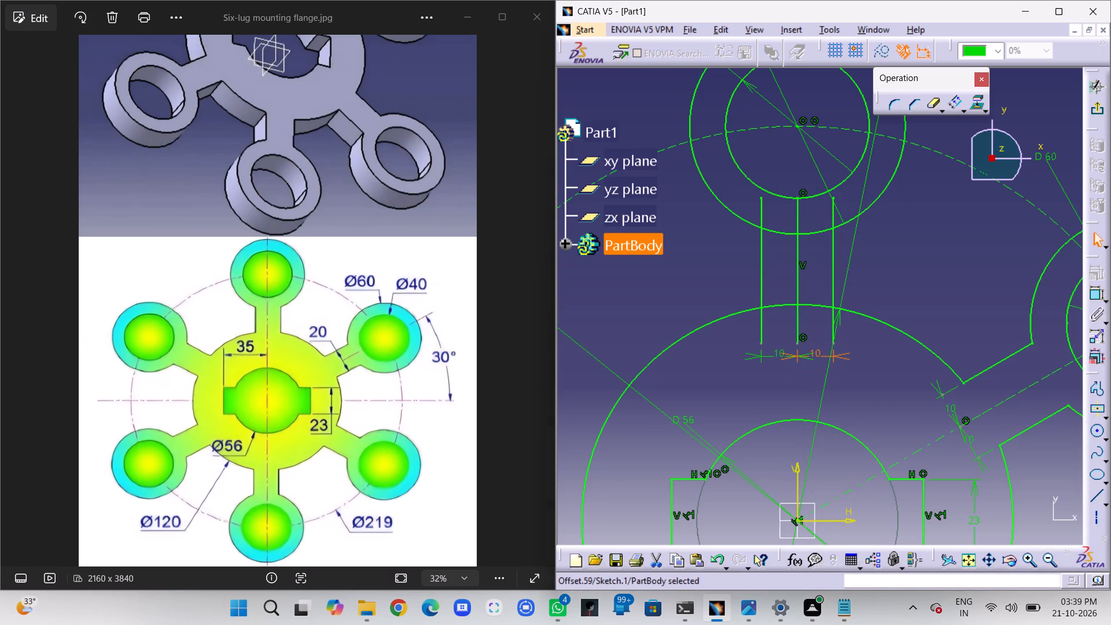
# Convert the middle vertical line of the upper arm to a construction element.
pyautogui.click(889, 275)
pyautogui.click(798, 266)
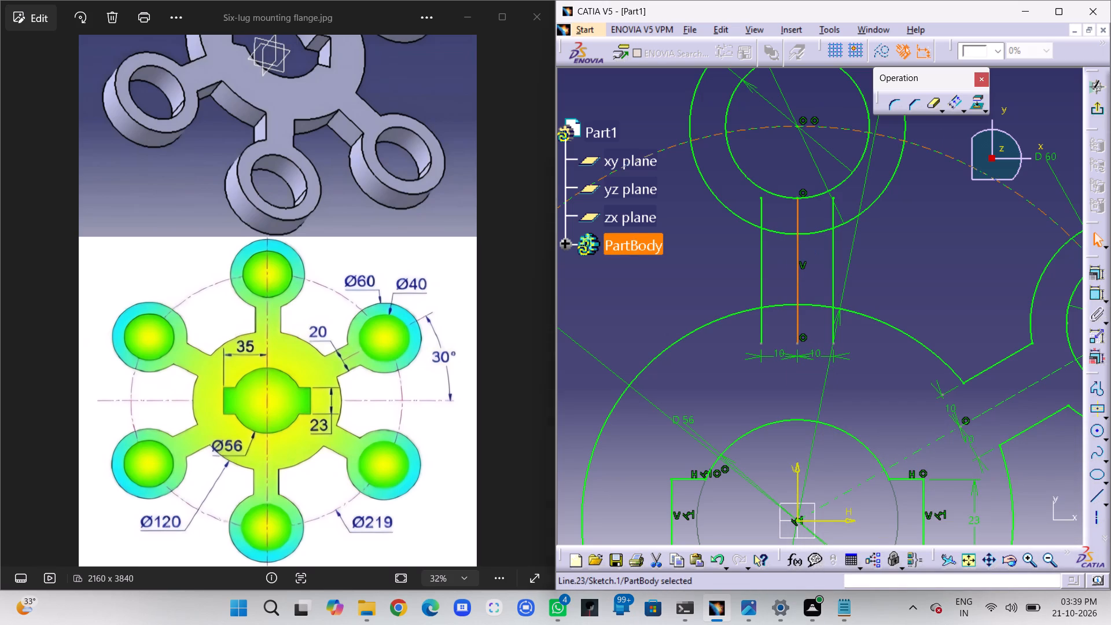
pyautogui.click(881, 54)
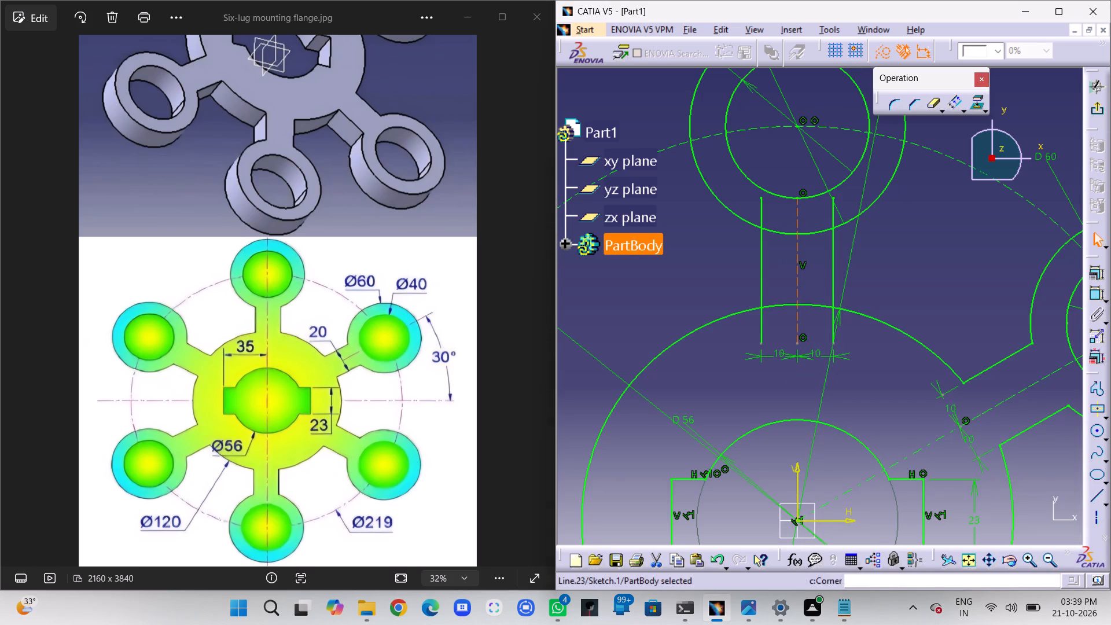
pyautogui.click(911, 322)
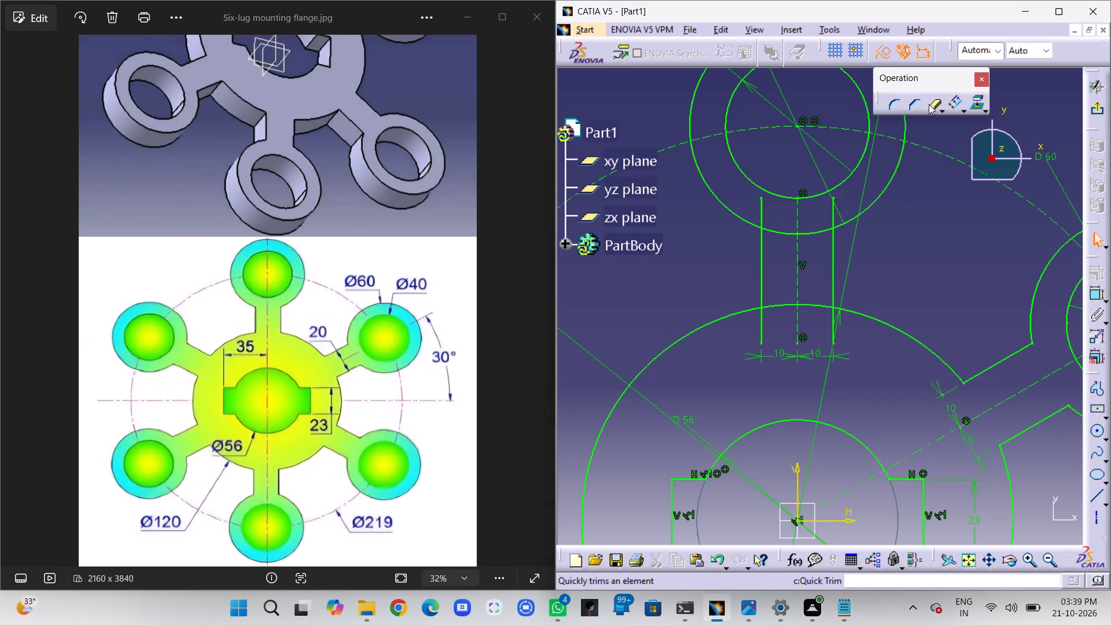
# Trim away the parts of the upper arm's centre line and right side line that lie inside the 60 mm circle.
pyautogui.click(930, 103)
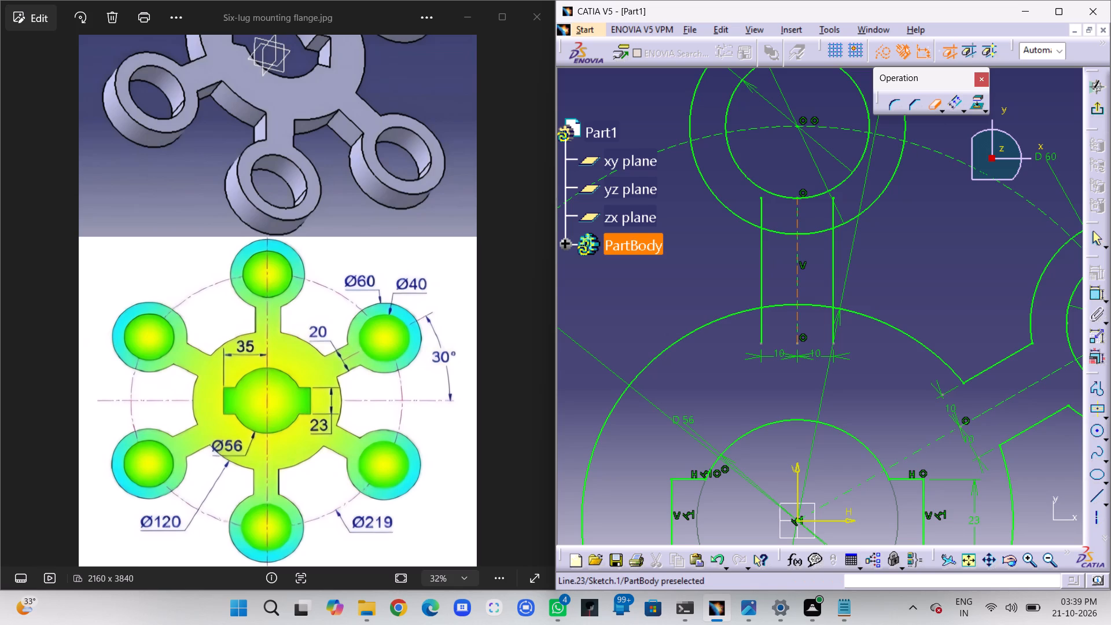
pyautogui.click(797, 209)
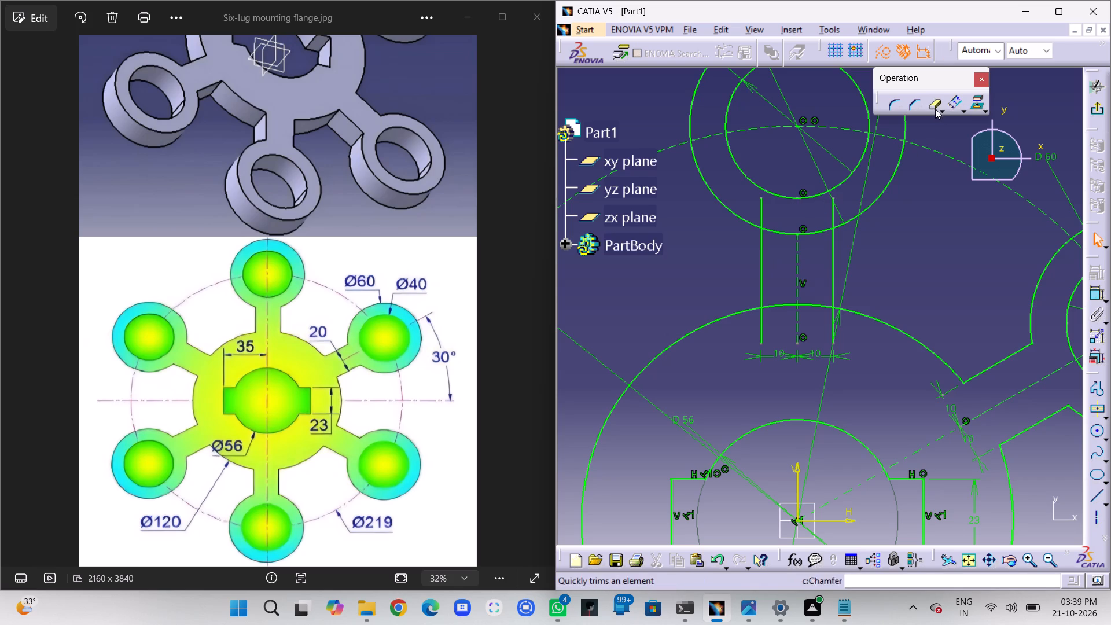
pyautogui.click(935, 104)
pyautogui.click(833, 216)
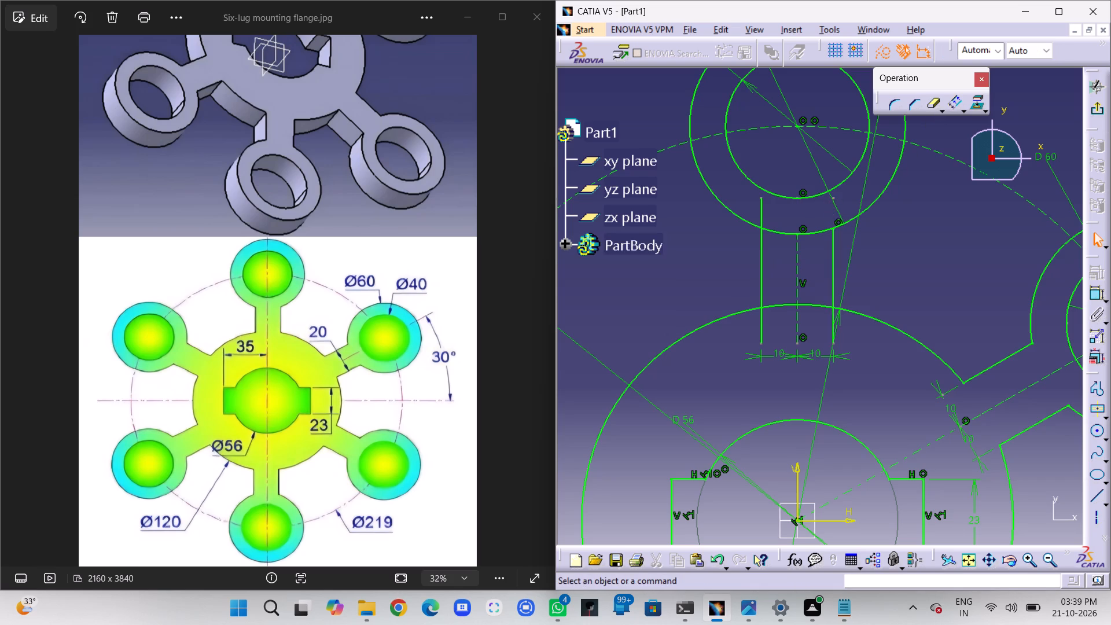
# Trim away the lower ends of the upper arm's right and left side lines inside the 120 mm circle.
pyautogui.click(934, 106)
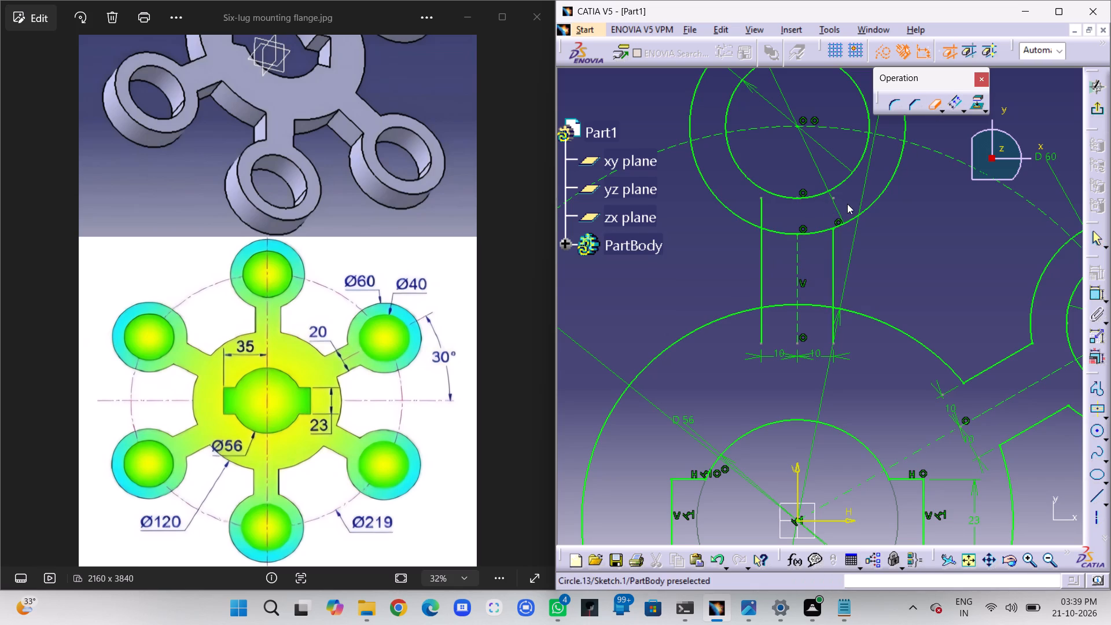
pyautogui.moveTo(878, 245); pyautogui.dragTo(878, 245, button='middle')
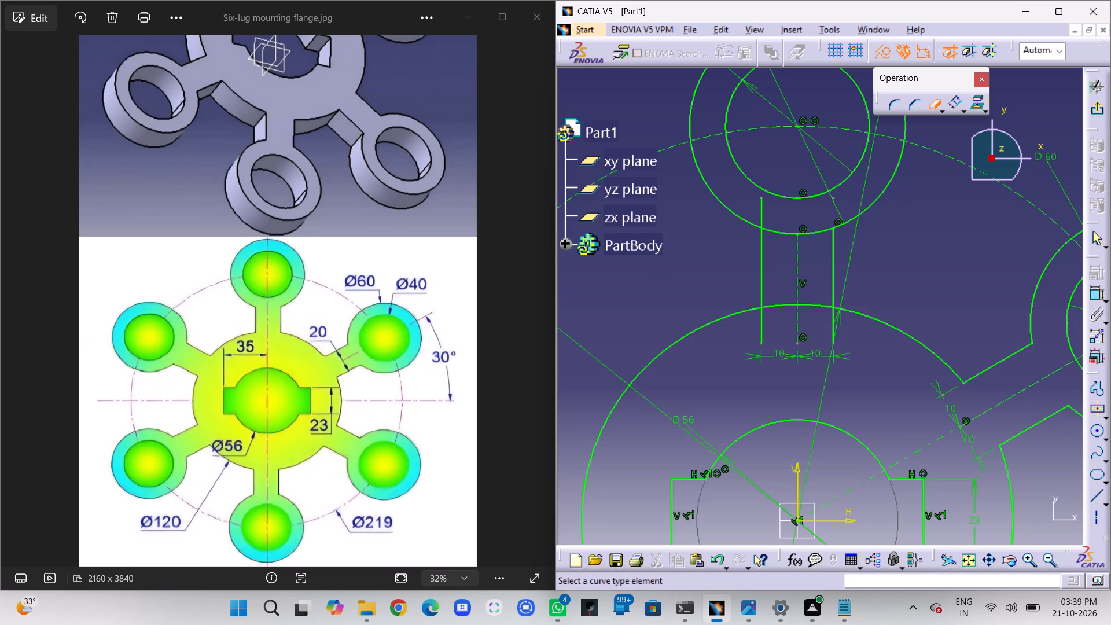
pyautogui.moveTo(878, 245); pyautogui.dragTo(901, 145, button='middle')
pyautogui.rightClick(878, 245)
pyautogui.moveTo(891, 154); pyautogui.dragTo(882, 298, button='middle')
pyautogui.rightClick(875, 333)
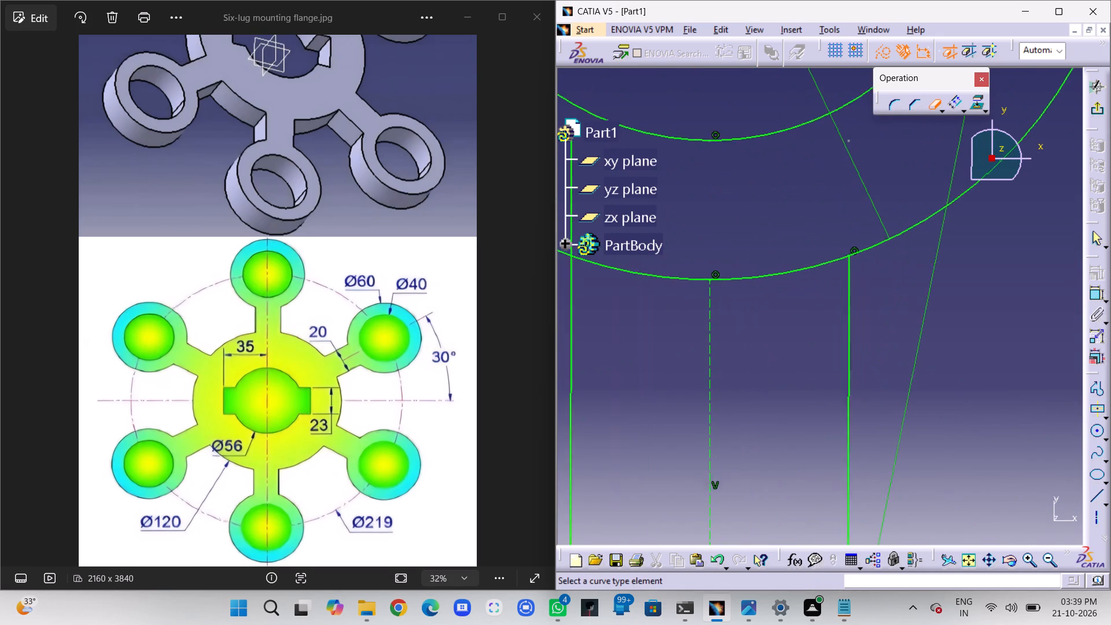
pyautogui.moveTo(882, 298); pyautogui.dragTo(882, 348, button='middle')
pyautogui.moveTo(946, 337); pyautogui.dragTo(968, 200, button='middle')
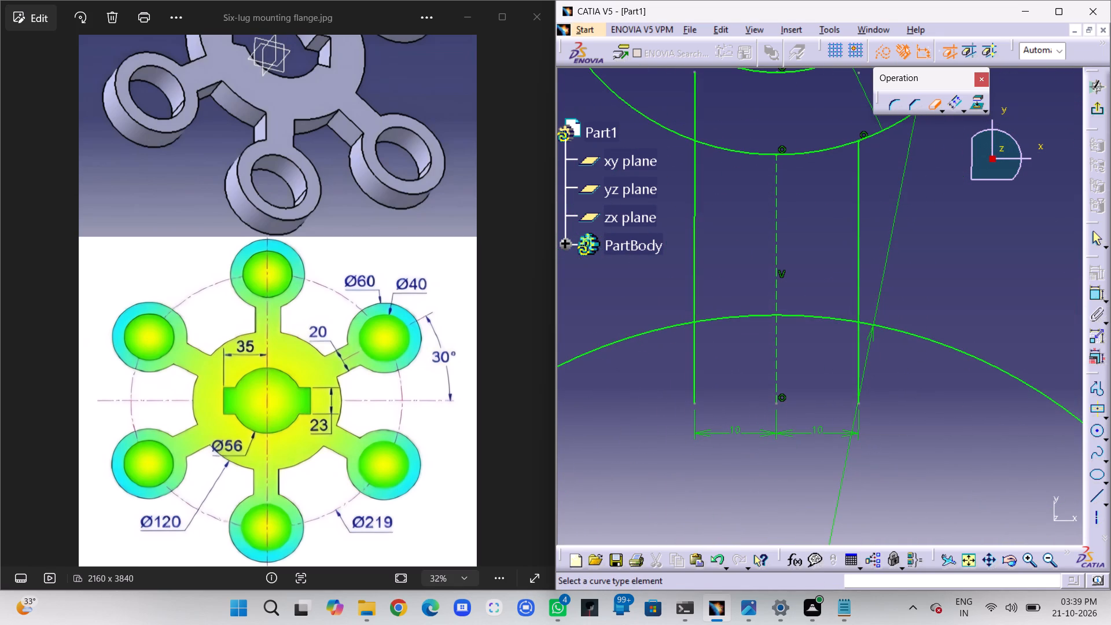
pyautogui.click(860, 347)
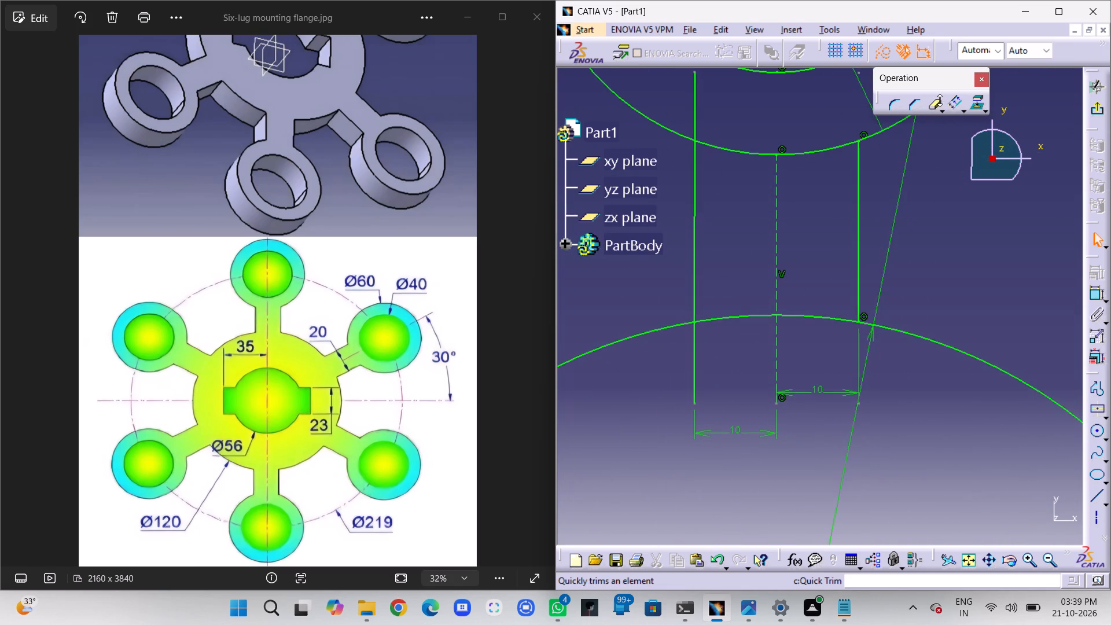
pyautogui.click(936, 102)
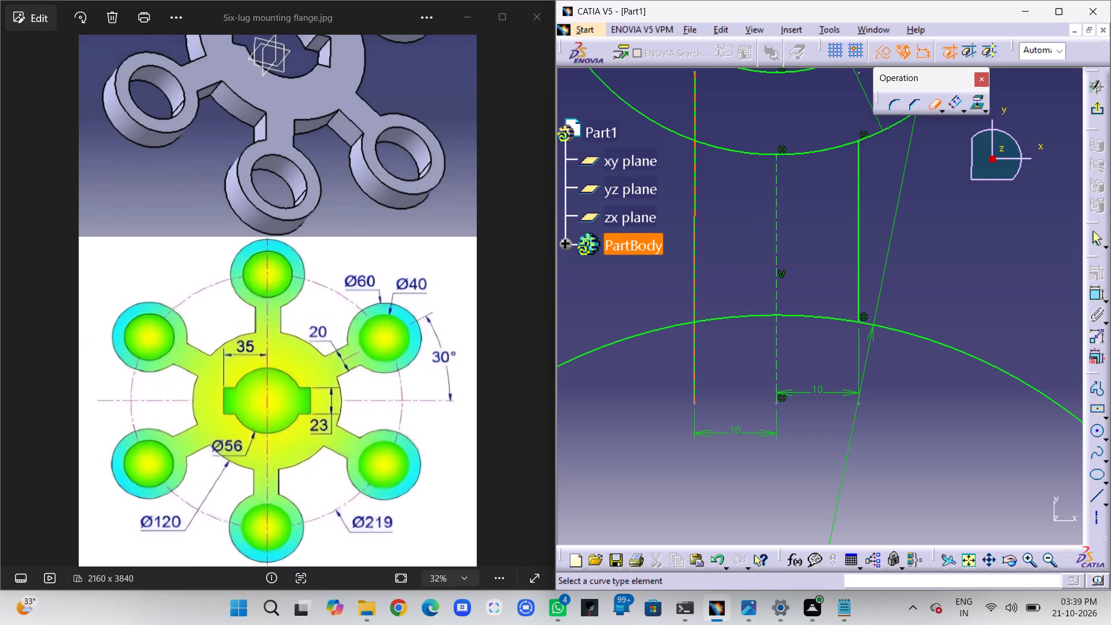
pyautogui.click(695, 363)
# Trim away the upper end of the arm's left side line inside the upper lug's 60 mm circle.
pyautogui.moveTo(738, 198); pyautogui.dragTo(795, 288, button='middle')
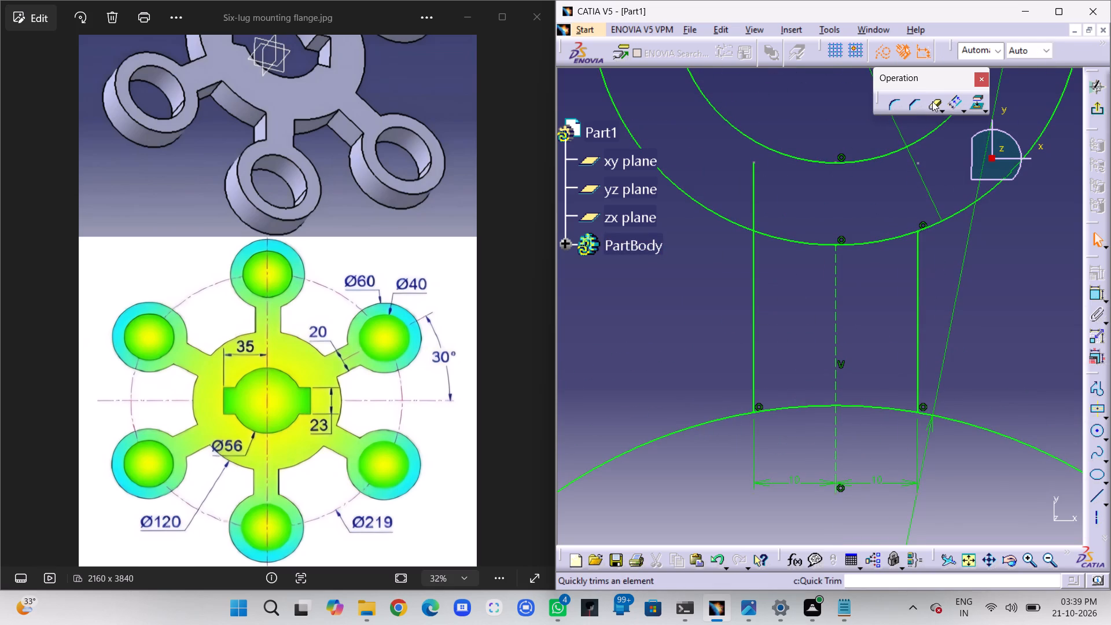
pyautogui.click(932, 101)
pyautogui.click(753, 201)
# Trim away both arc pieces of the upper lug's 60 mm circle between the arm's side lines.
pyautogui.moveTo(810, 202); pyautogui.dragTo(827, 293, button='middle')
pyautogui.rightClick(810, 202)
pyautogui.moveTo(930, 337); pyautogui.dragTo(904, 273, button='middle')
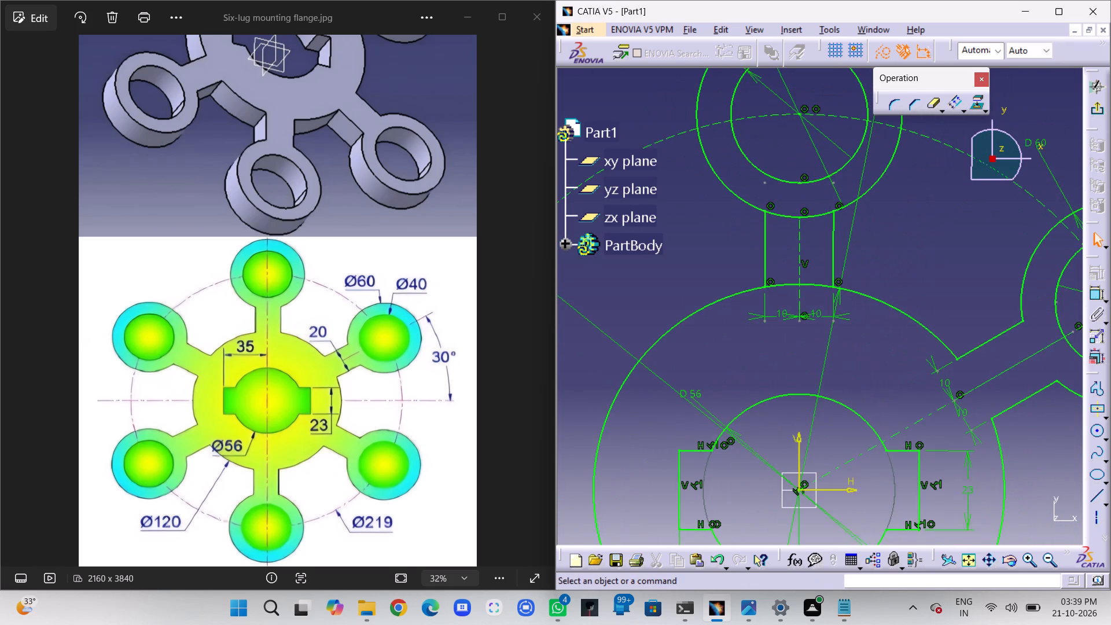
pyautogui.moveTo(904, 273); pyautogui.dragTo(908, 285, button='middle')
pyautogui.rightClick(904, 269)
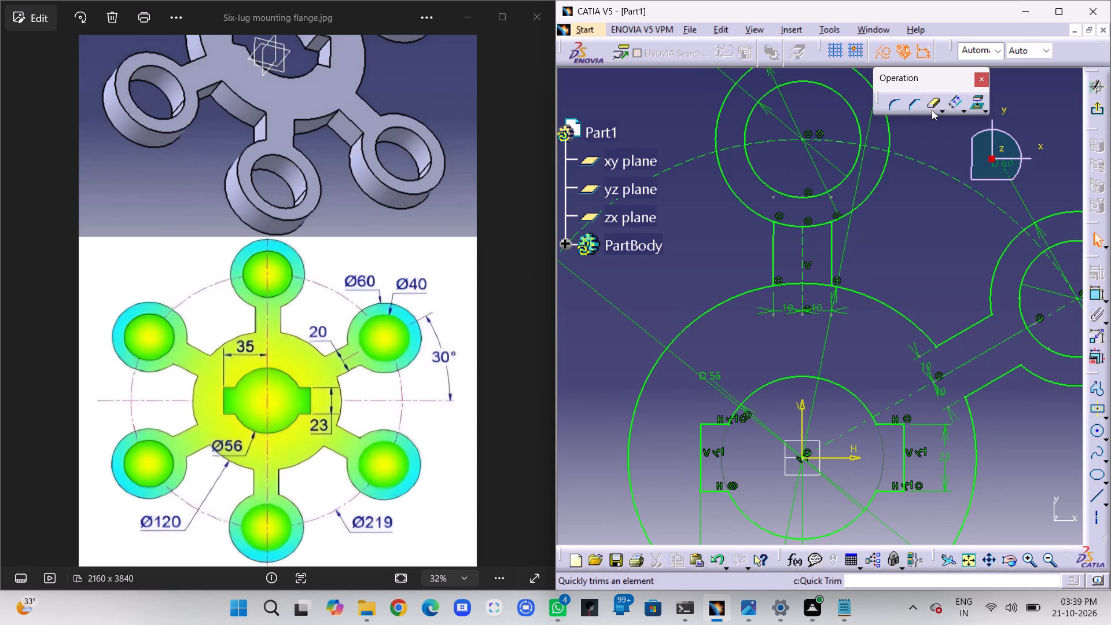
pyautogui.click(934, 105)
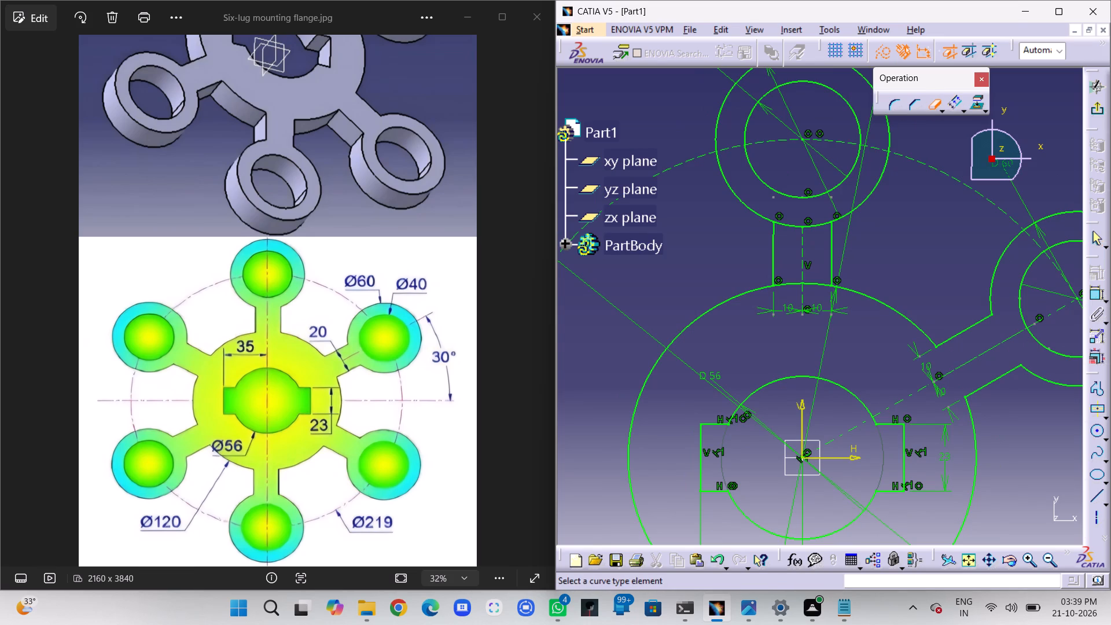
pyautogui.click(794, 226)
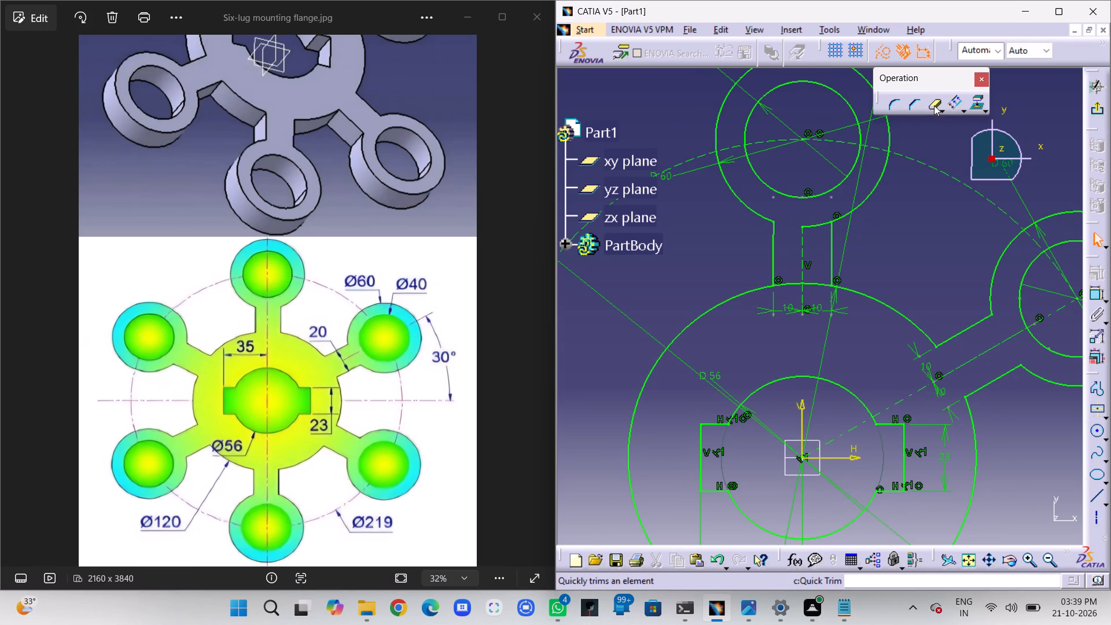
pyautogui.click(934, 105)
pyautogui.click(815, 225)
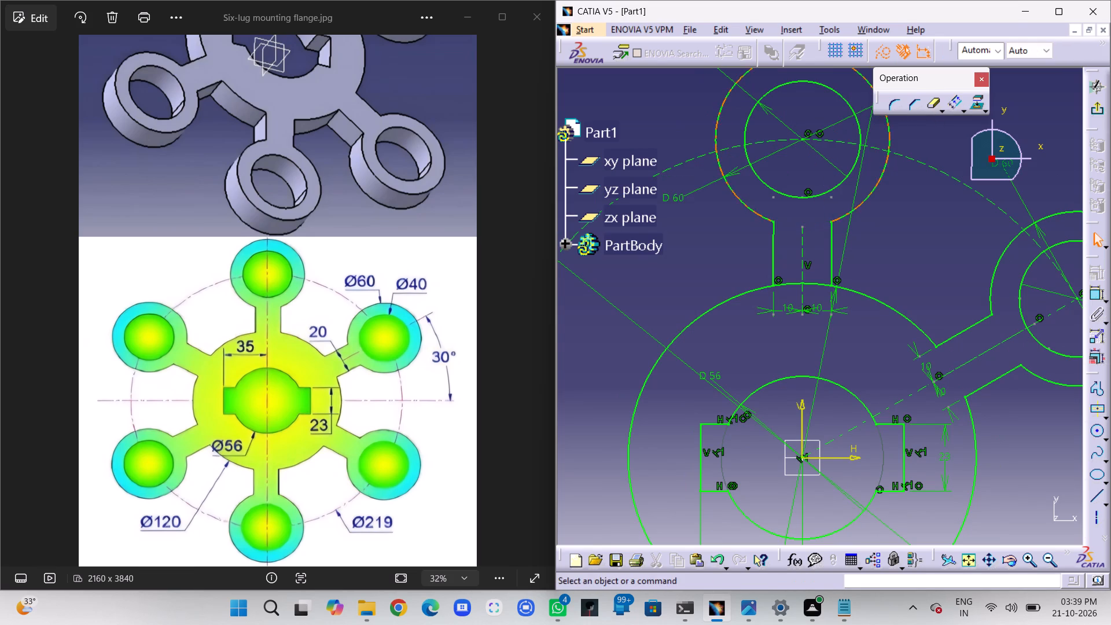
# Trim away the arc pieces of the 120 mm circle between the upper arm's two side lines.
pyautogui.click(931, 106)
pyautogui.click(812, 281)
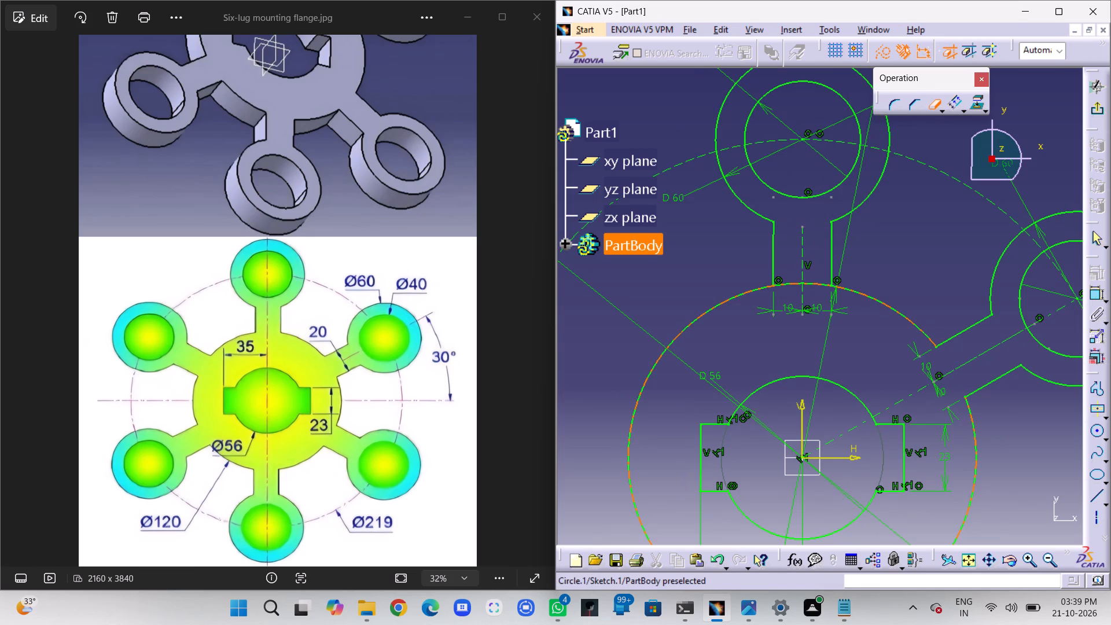
pyautogui.click(814, 282)
pyautogui.click(934, 105)
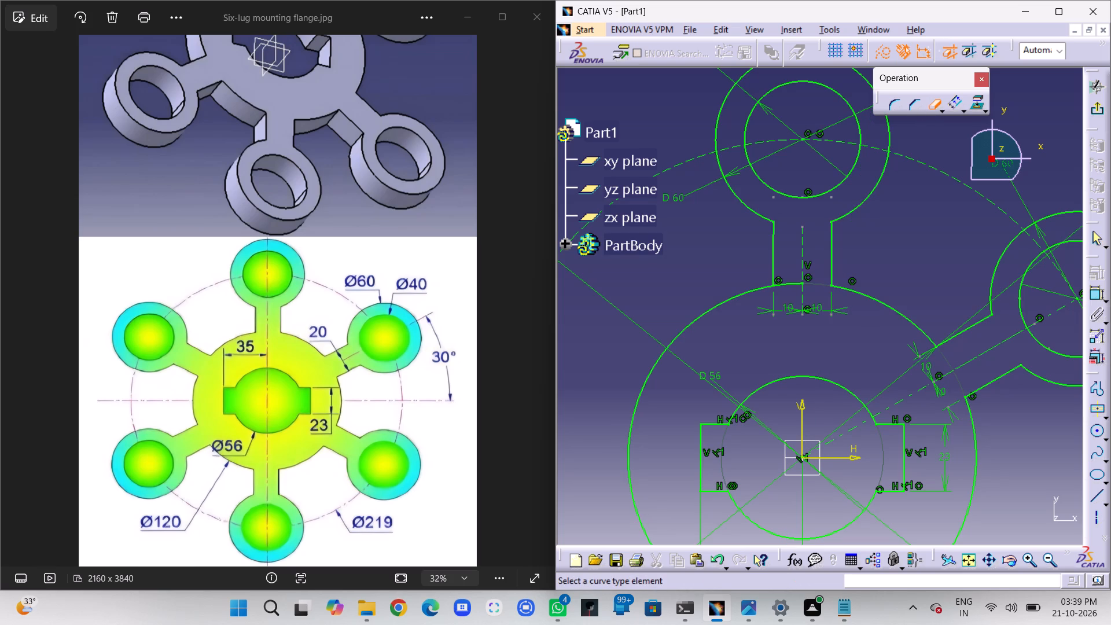
pyautogui.click(797, 282)
# Exit the sketch and start a Pad on the flange profile.
pyautogui.moveTo(897, 236); pyautogui.dragTo(906, 297, button='middle')
pyautogui.rightClick(897, 236)
pyautogui.moveTo(916, 398); pyautogui.dragTo(936, 334, button='middle')
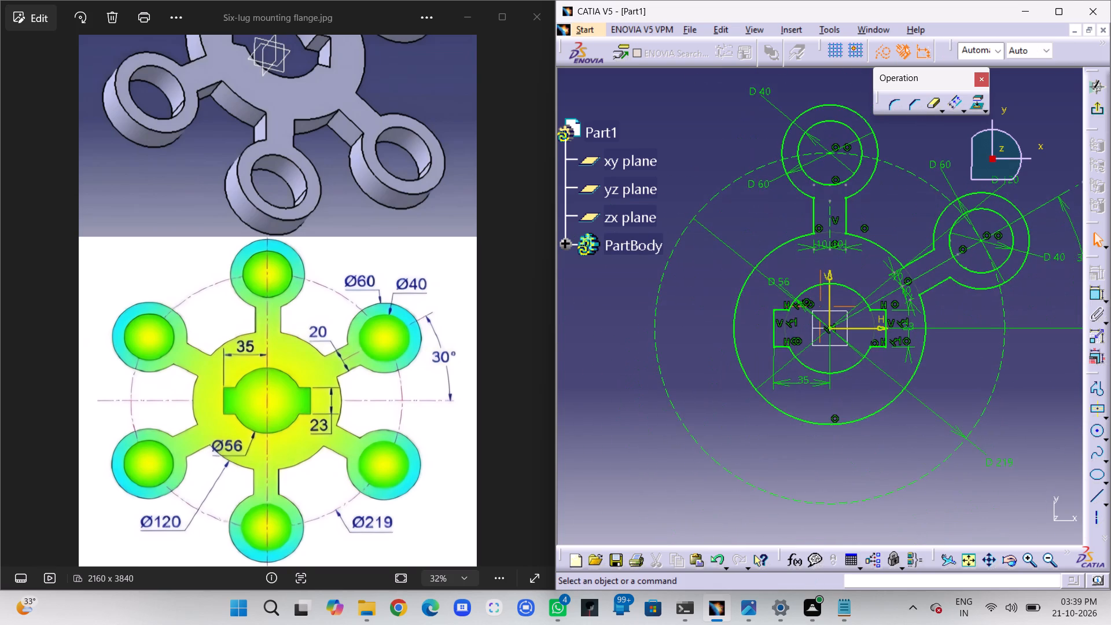
pyautogui.moveTo(936, 334); pyautogui.dragTo(995, 352, button='middle')
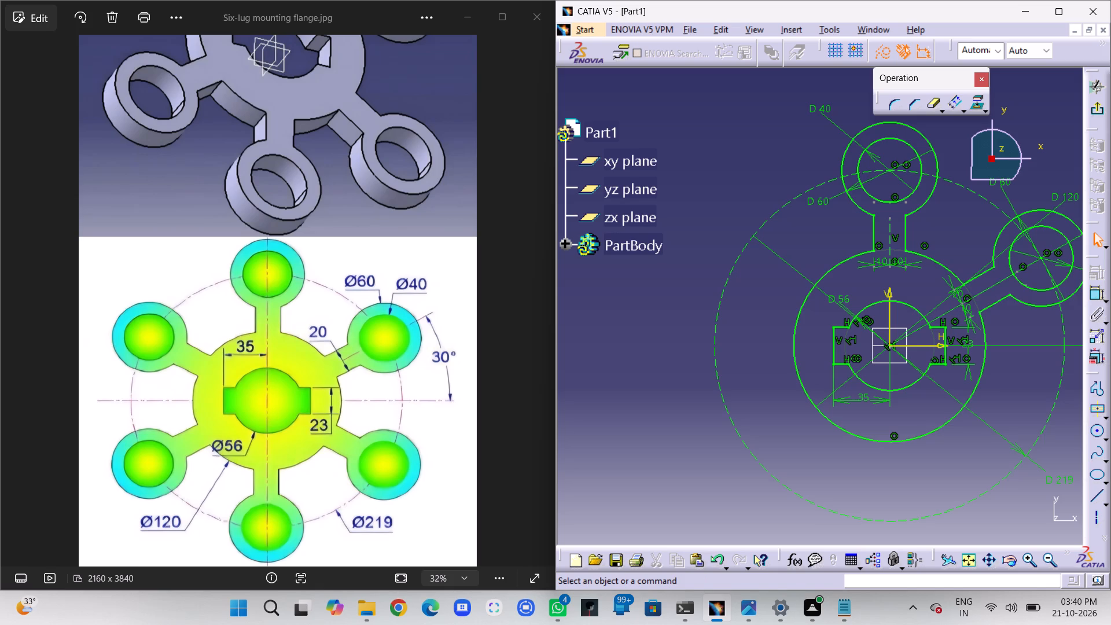
pyautogui.moveTo(933, 294); pyautogui.dragTo(841, 302, button='middle')
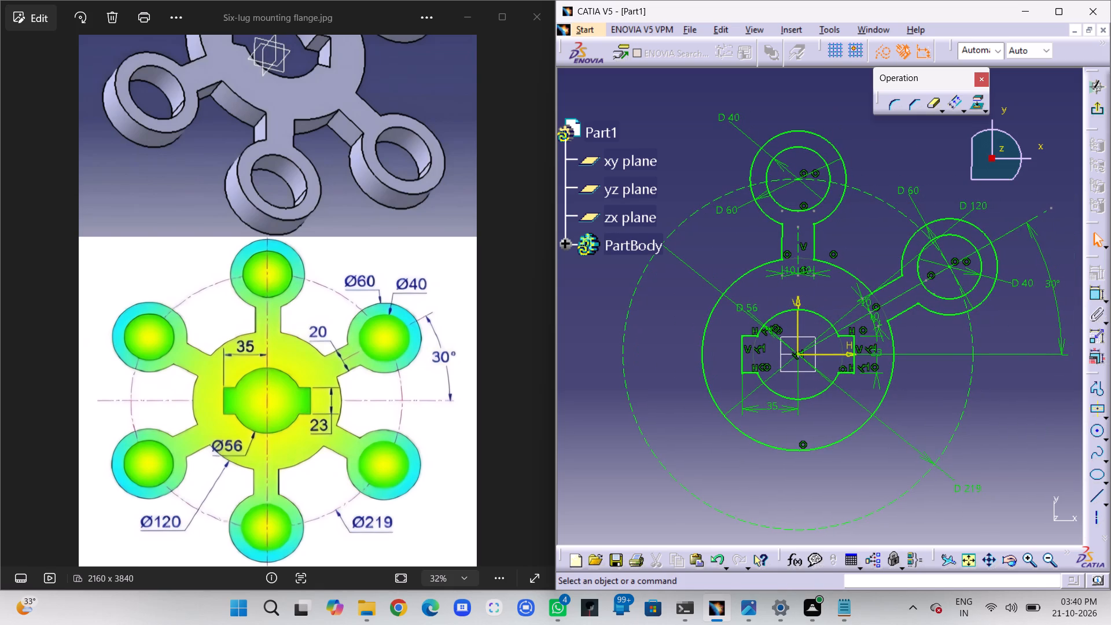
pyautogui.click(1102, 108)
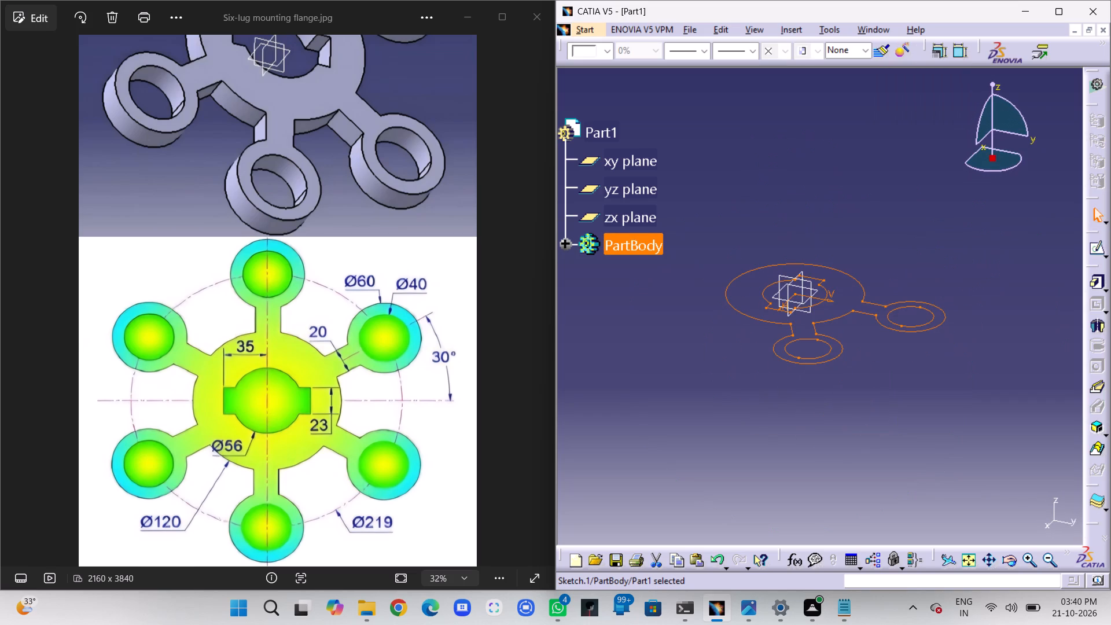
pyautogui.click(1097, 280)
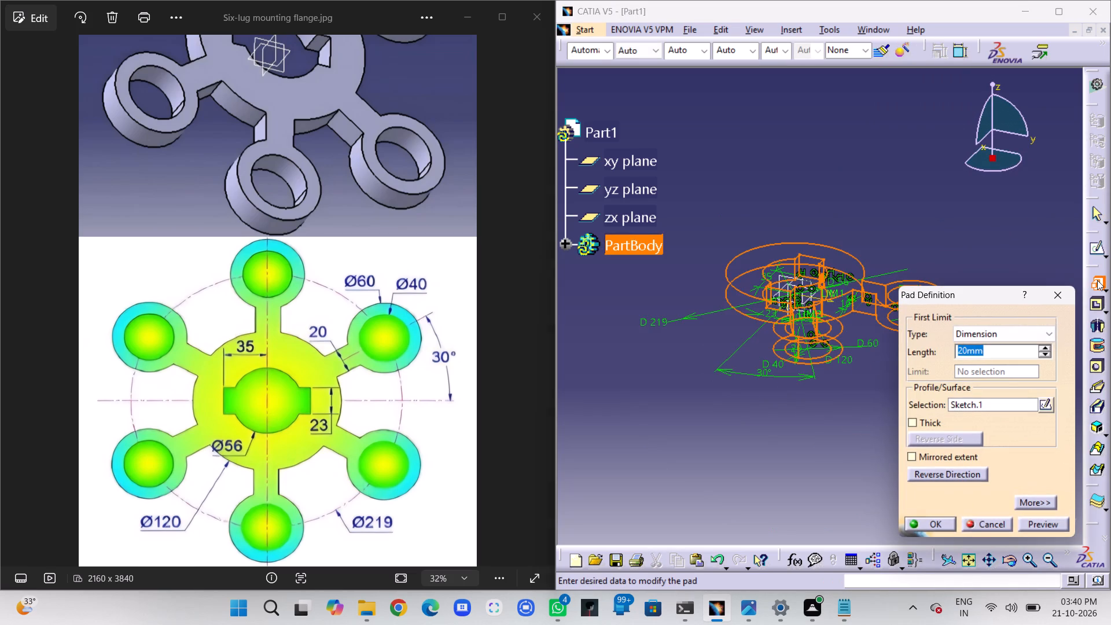
# Open the pad's profile sketch, Sketch.1, for editing from the pad definition.
pyautogui.click(1046, 404)
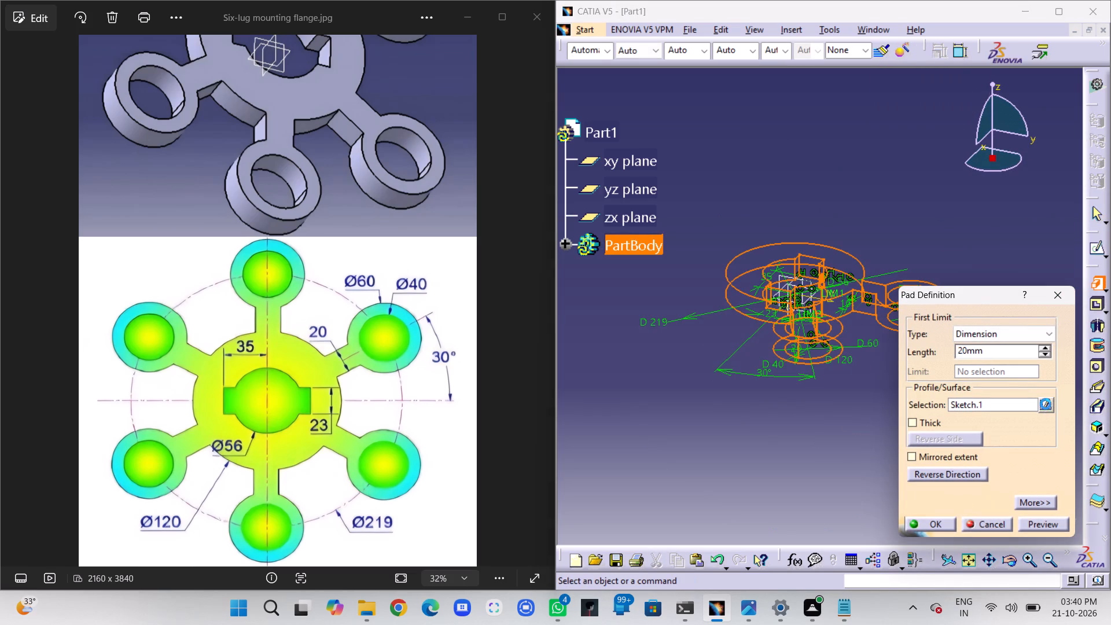
pyautogui.click(1061, 374)
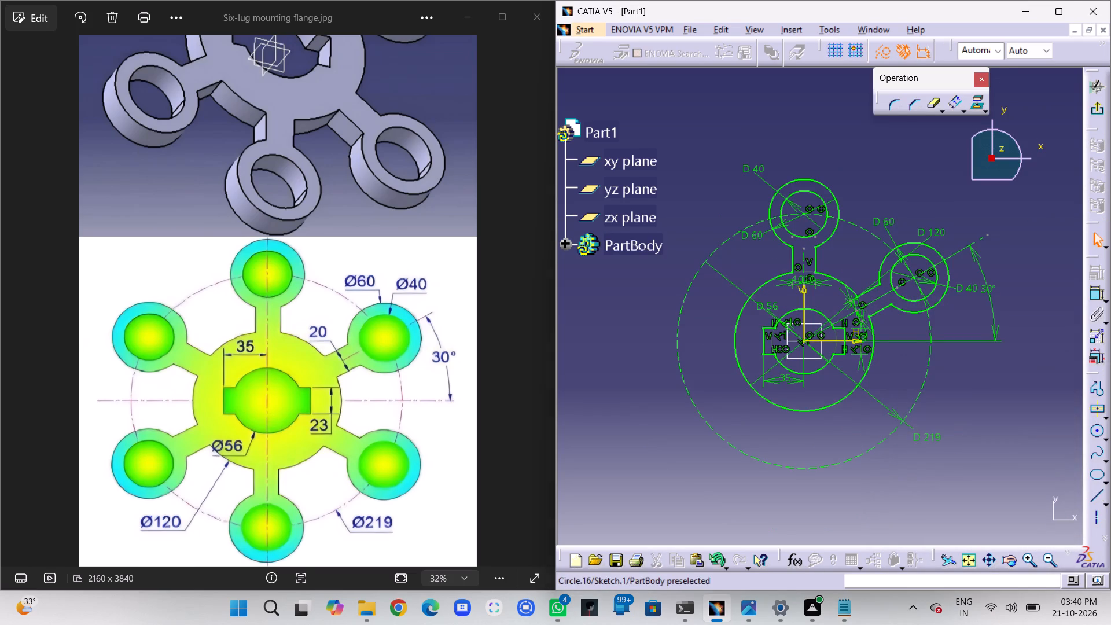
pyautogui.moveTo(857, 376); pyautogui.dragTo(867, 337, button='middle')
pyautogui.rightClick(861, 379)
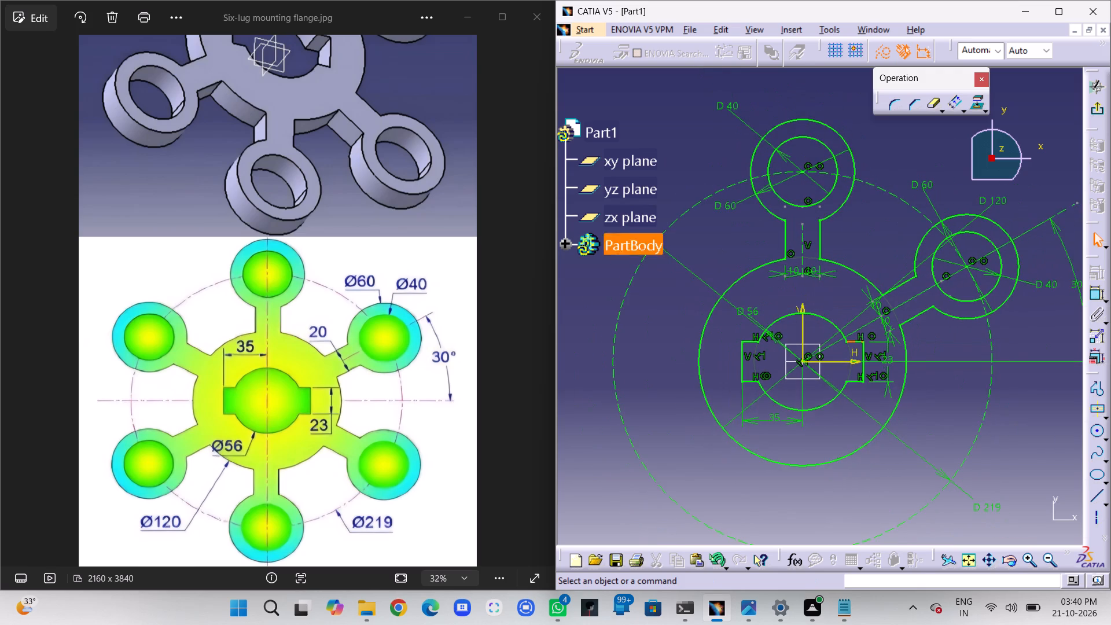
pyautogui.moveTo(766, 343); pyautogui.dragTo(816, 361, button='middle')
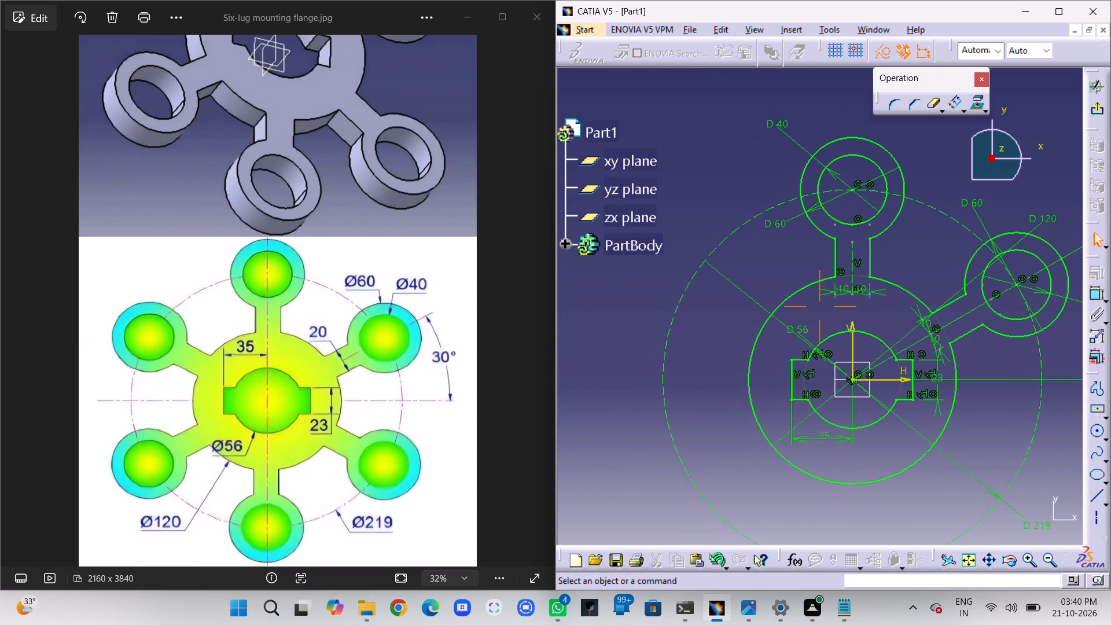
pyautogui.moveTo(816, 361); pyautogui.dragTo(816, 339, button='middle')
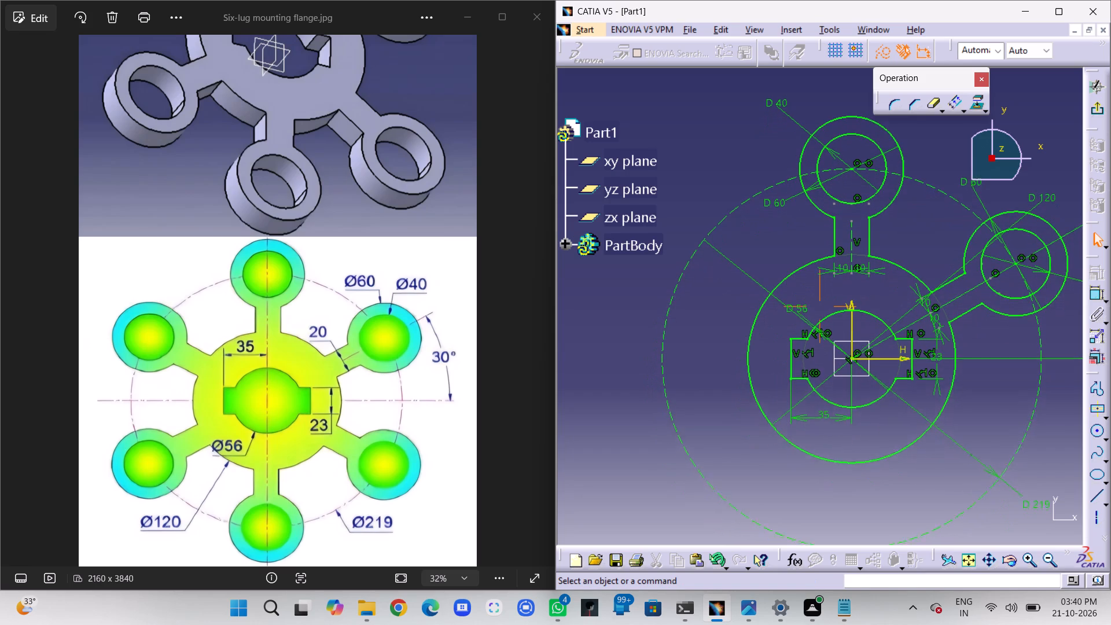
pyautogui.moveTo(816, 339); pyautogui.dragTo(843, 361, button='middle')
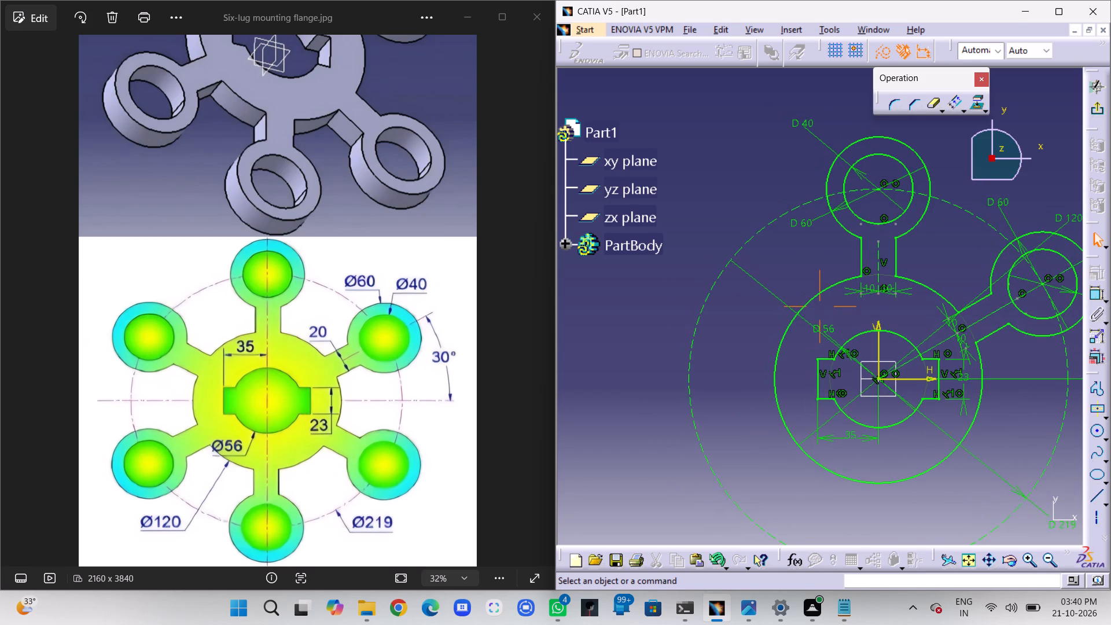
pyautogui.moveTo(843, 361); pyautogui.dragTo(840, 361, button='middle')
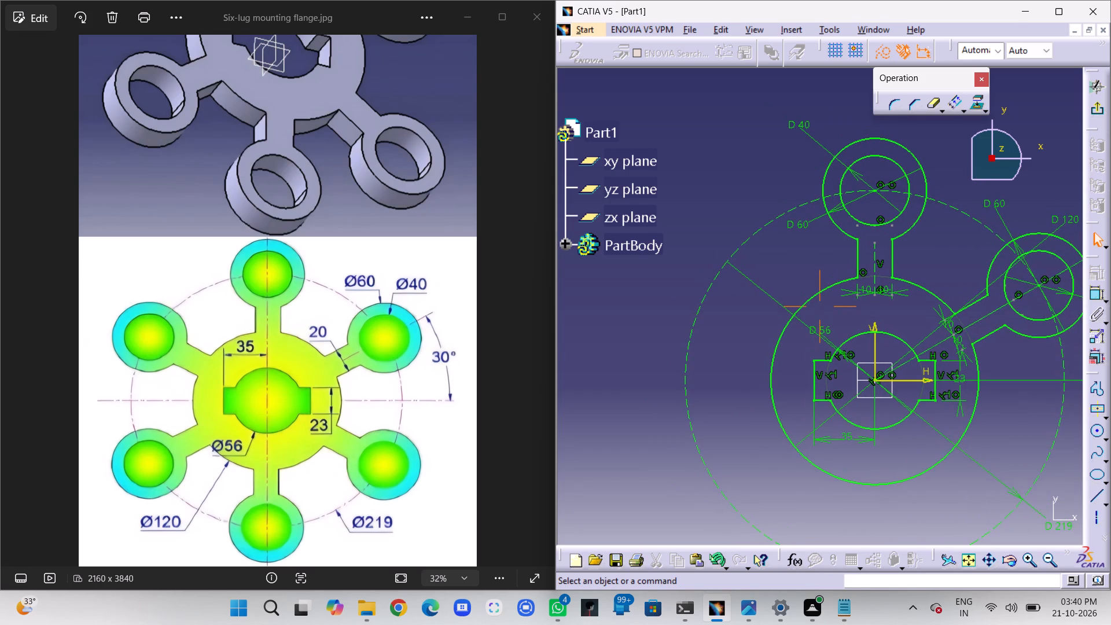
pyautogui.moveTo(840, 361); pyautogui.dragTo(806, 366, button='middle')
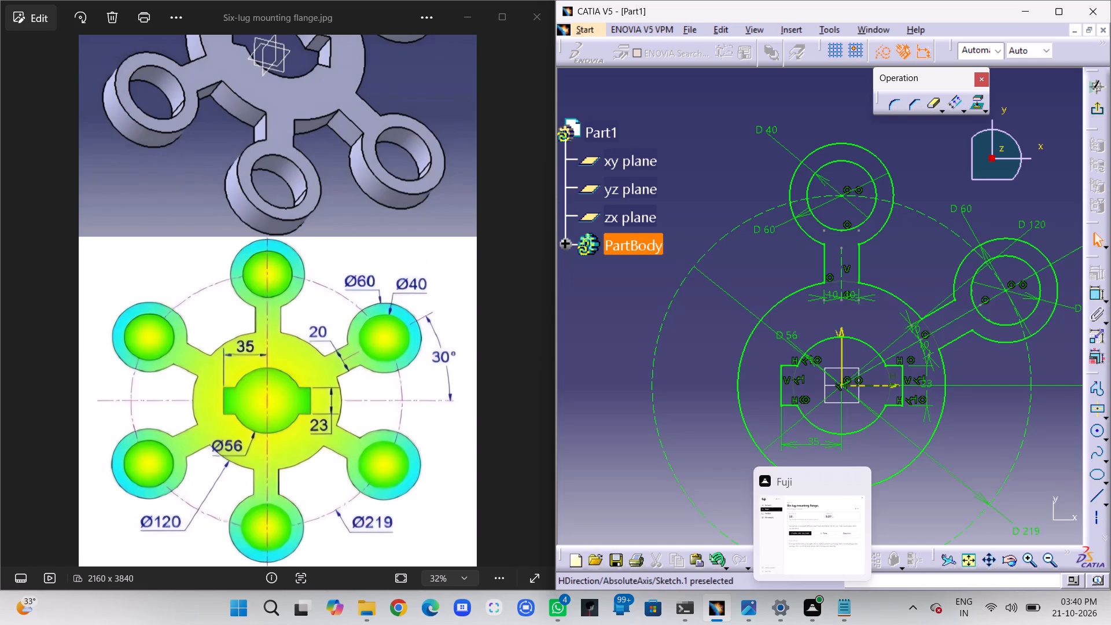
# Draw a standard circle about 31 mm in diameter on the 219 mm pitch circle, upper-left, centred level with the right lug, with construction mode off.
pyautogui.moveTo(814, 370); pyautogui.dragTo(858, 339, button='middle')
pyautogui.rightClick(847, 383)
pyautogui.moveTo(860, 339); pyautogui.dragTo(910, 254, button='middle')
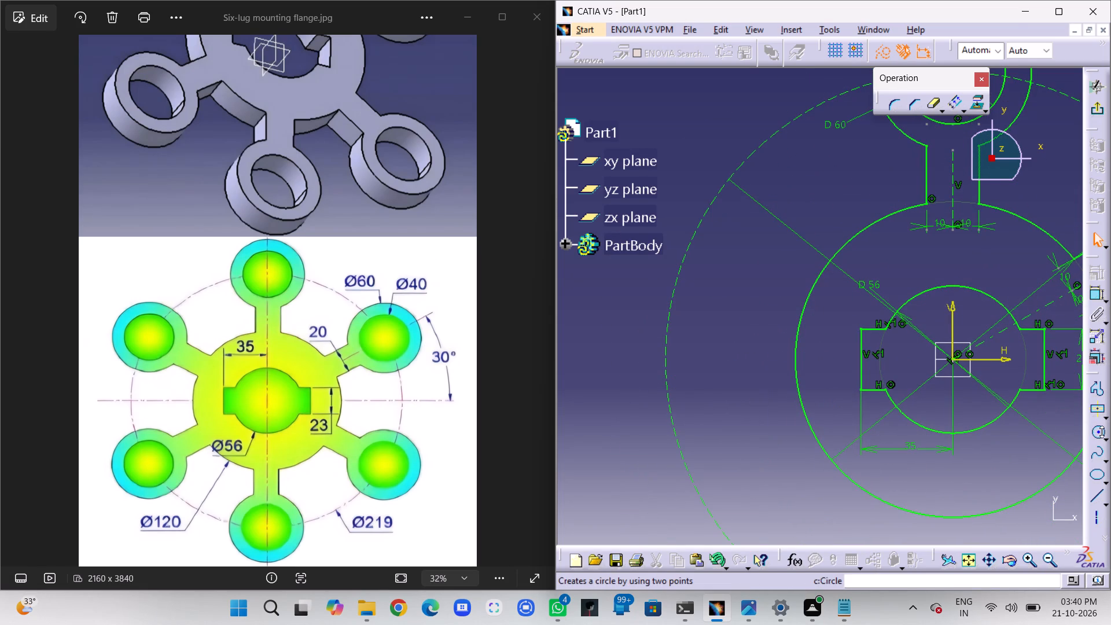
pyautogui.click(1095, 433)
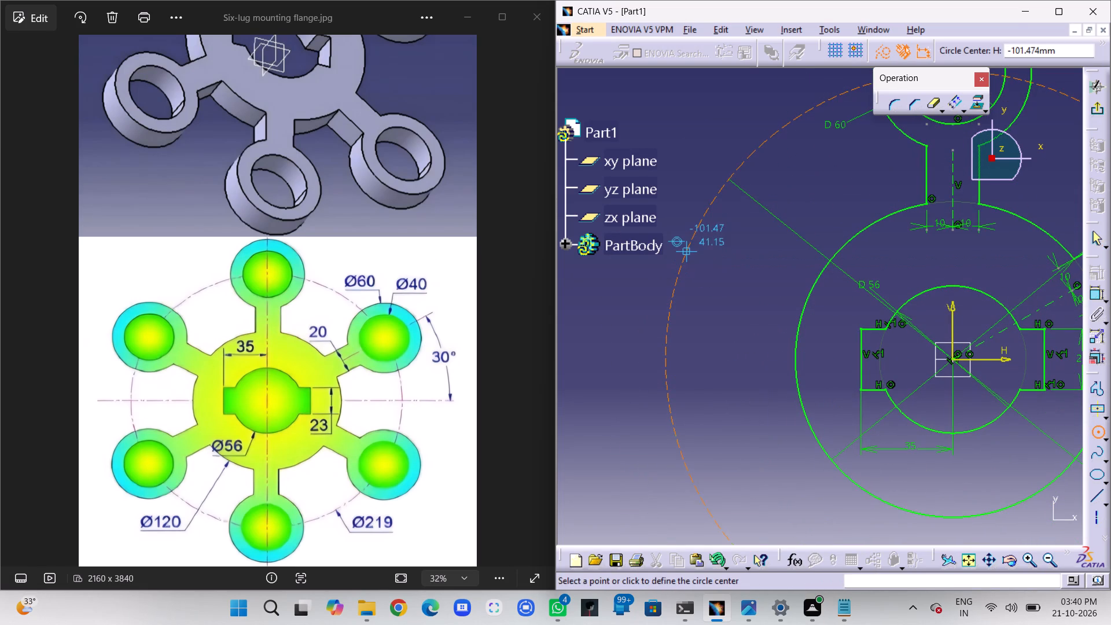
pyautogui.moveTo(740, 249); pyautogui.dragTo(717, 313, button='middle')
pyautogui.rightClick(711, 286)
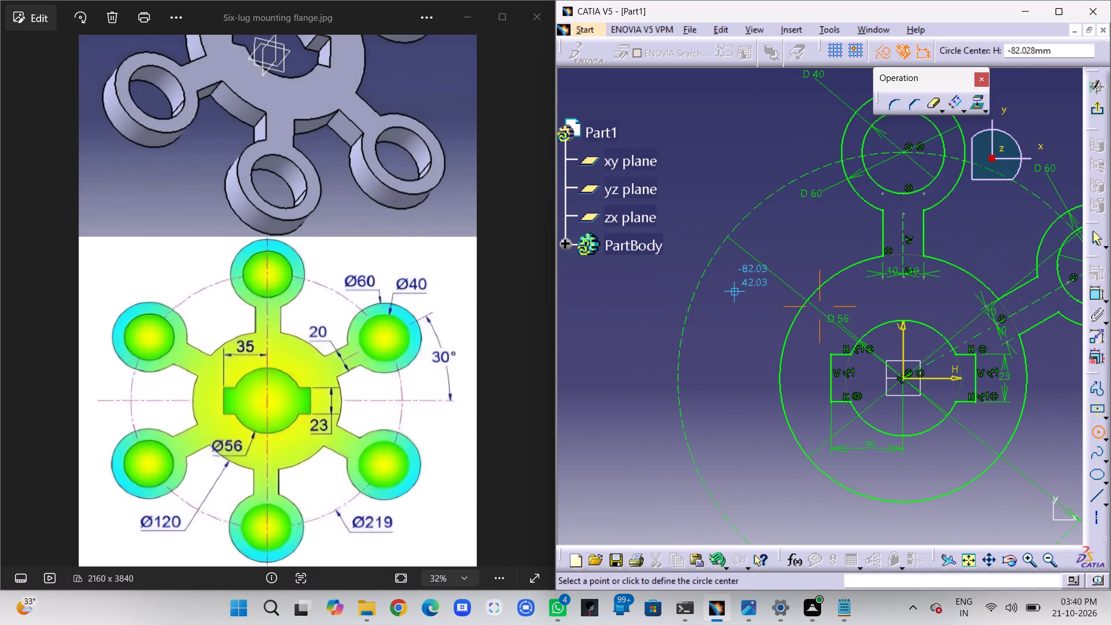
pyautogui.moveTo(717, 313); pyautogui.dragTo(717, 314, button='middle')
pyautogui.moveTo(706, 268); pyautogui.dragTo(656, 280, button='middle')
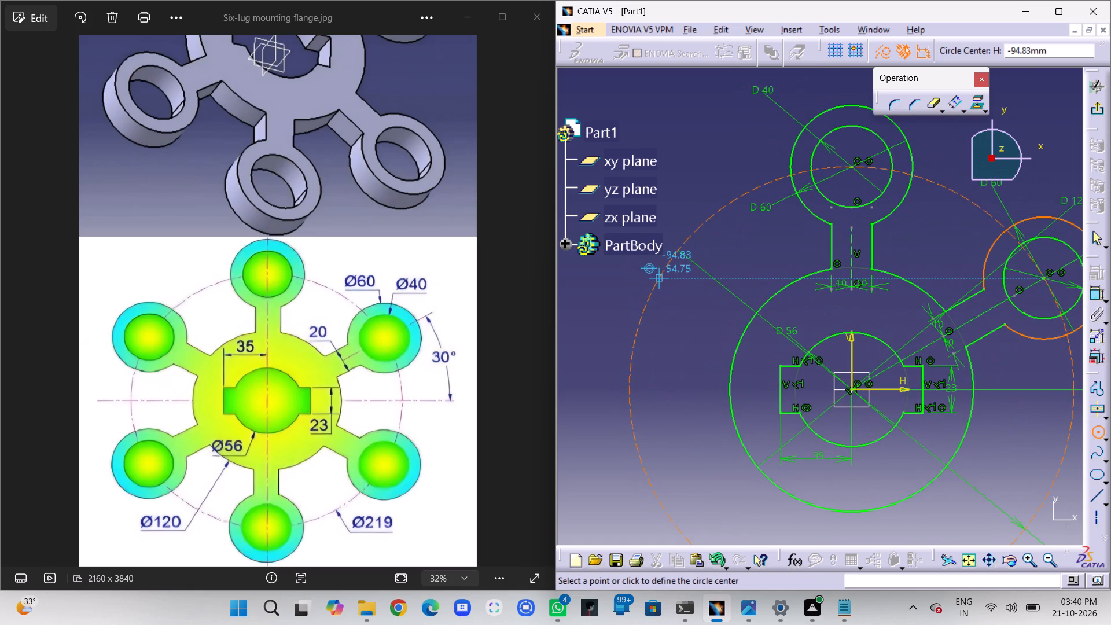
pyautogui.click(658, 280)
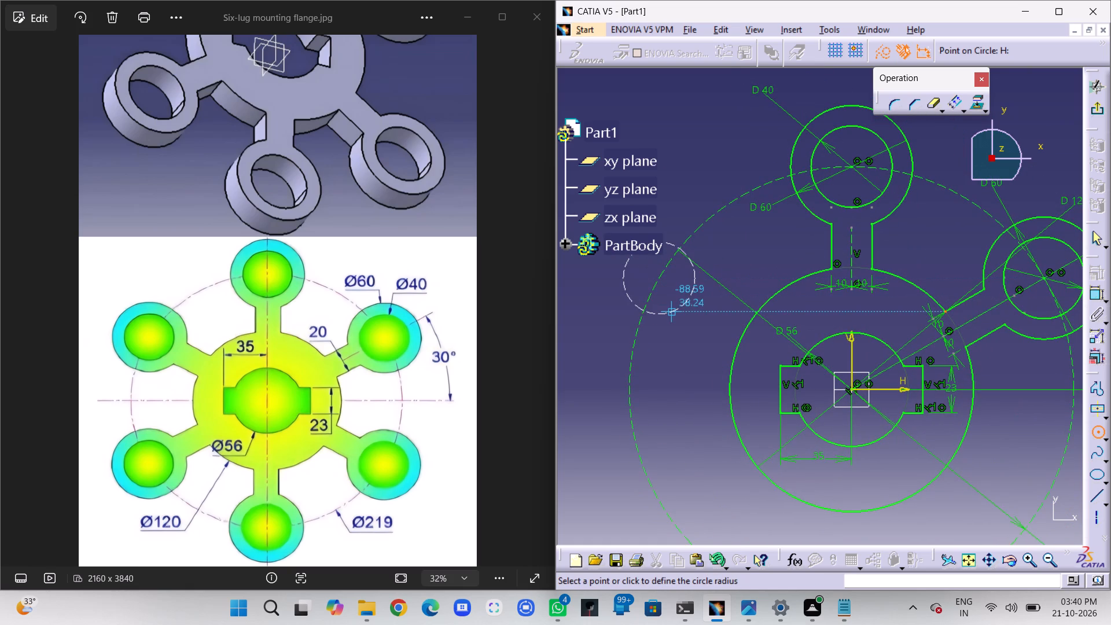
pyautogui.click(873, 52)
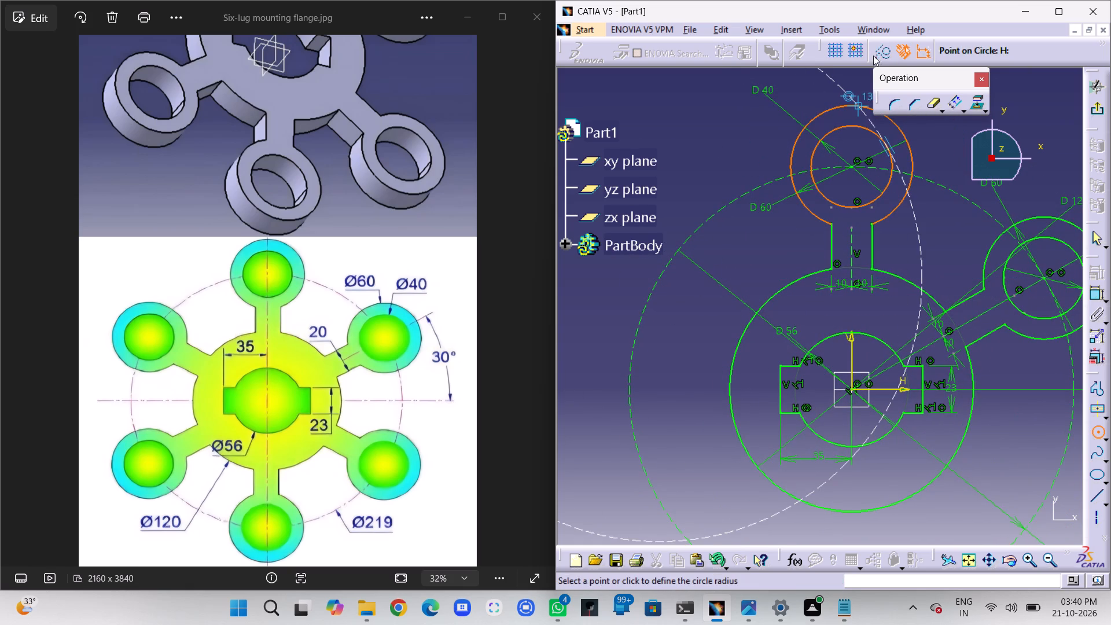
pyautogui.click(690, 281)
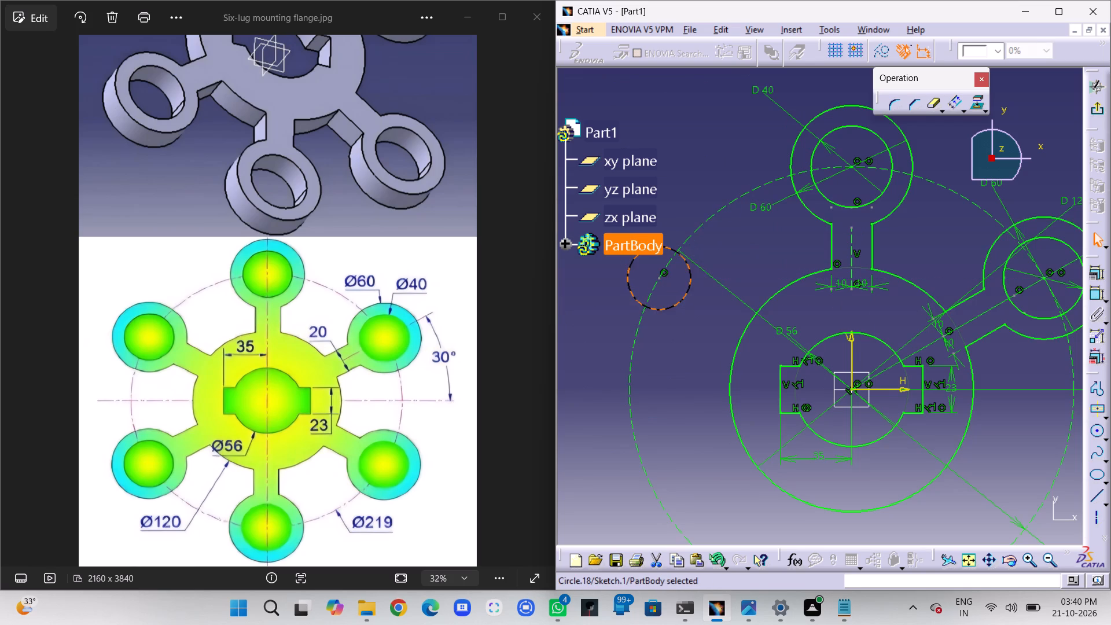
# Dimension the new upper-left circle and set its diameter to 40 mm.
pyautogui.moveTo(735, 290); pyautogui.dragTo(853, 257, button='middle')
pyautogui.rightClick(852, 297)
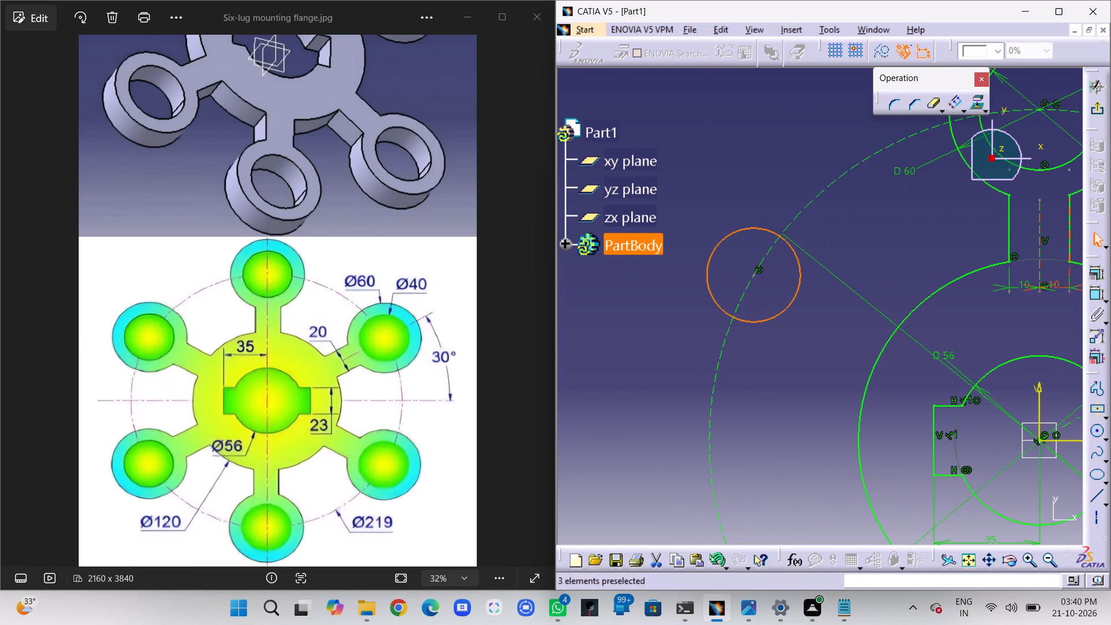
pyautogui.click(1095, 294)
pyautogui.click(720, 173)
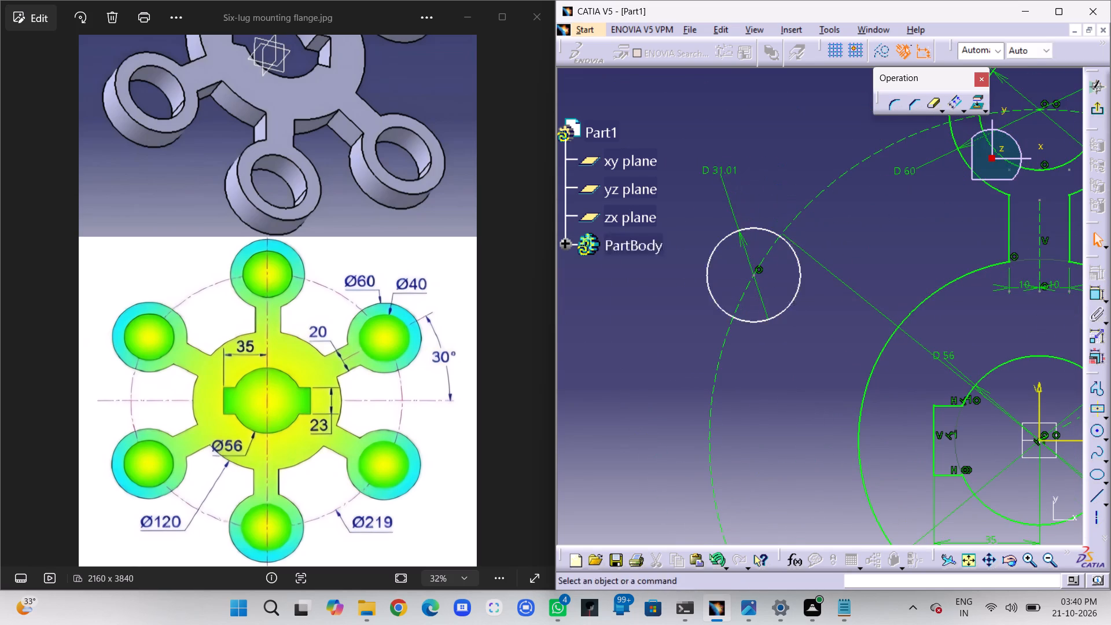
pyautogui.doubleClick(732, 169)
pyautogui.write('40')
pyautogui.press('Return')
pyautogui.click(760, 167)
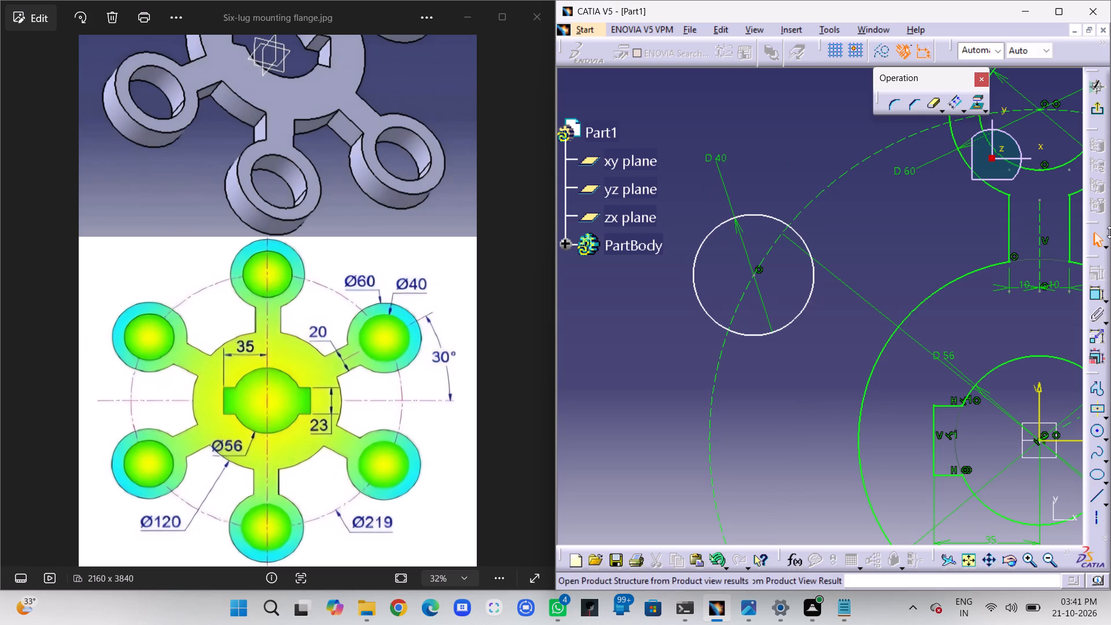
# Draw a second circle concentric with the upper-left lug's 40 mm circle and set its diameter to 60 mm.
pyautogui.click(1099, 432)
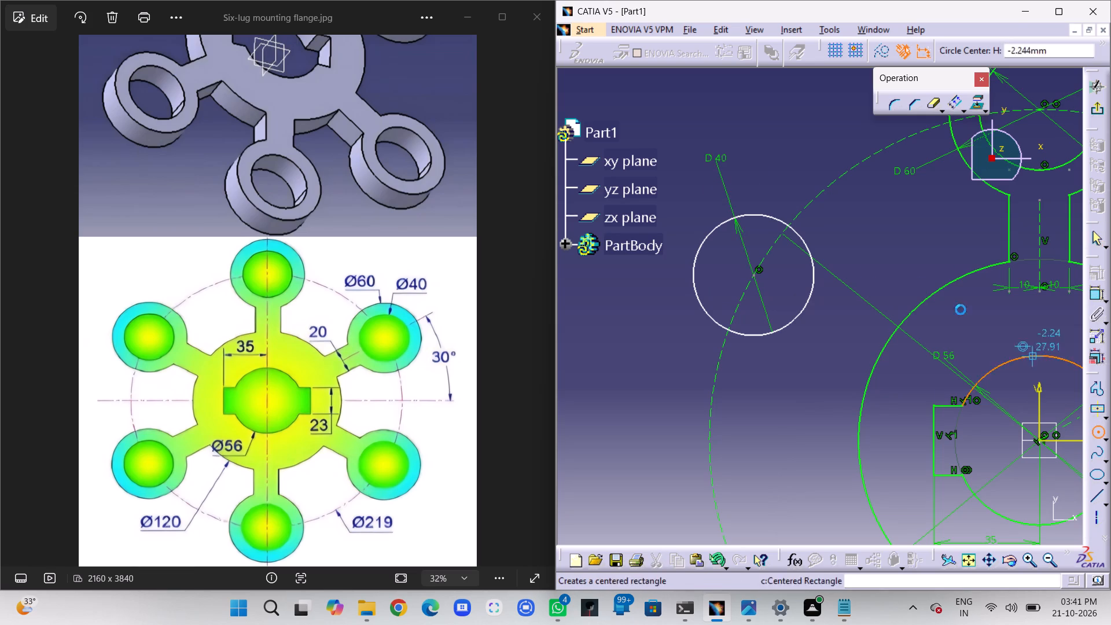
pyautogui.click(755, 277)
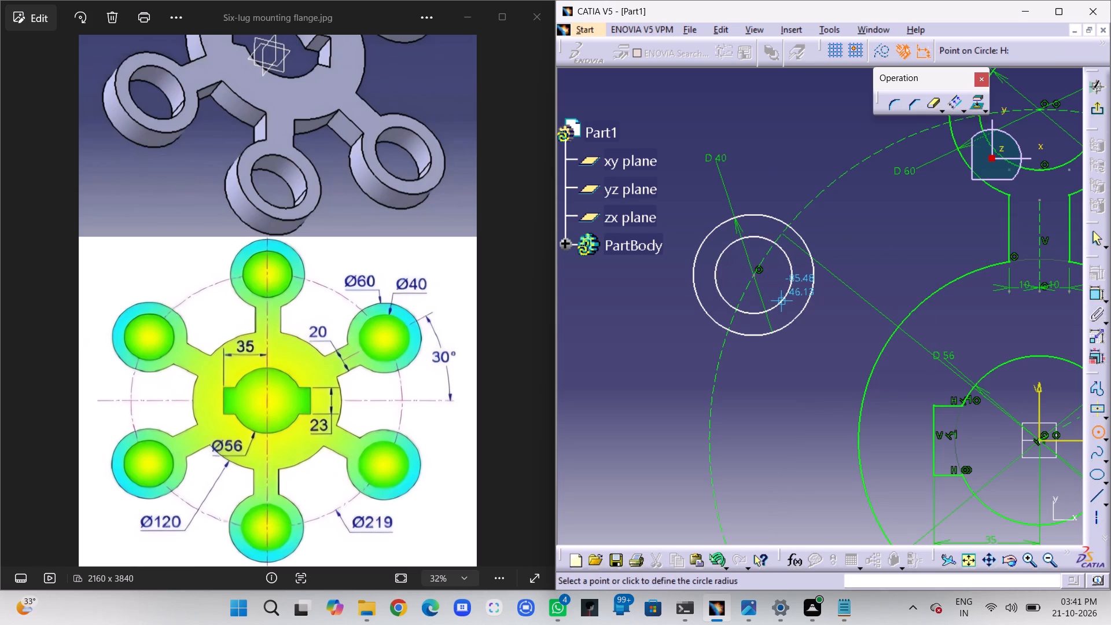
pyautogui.click(782, 301)
pyautogui.click(1093, 292)
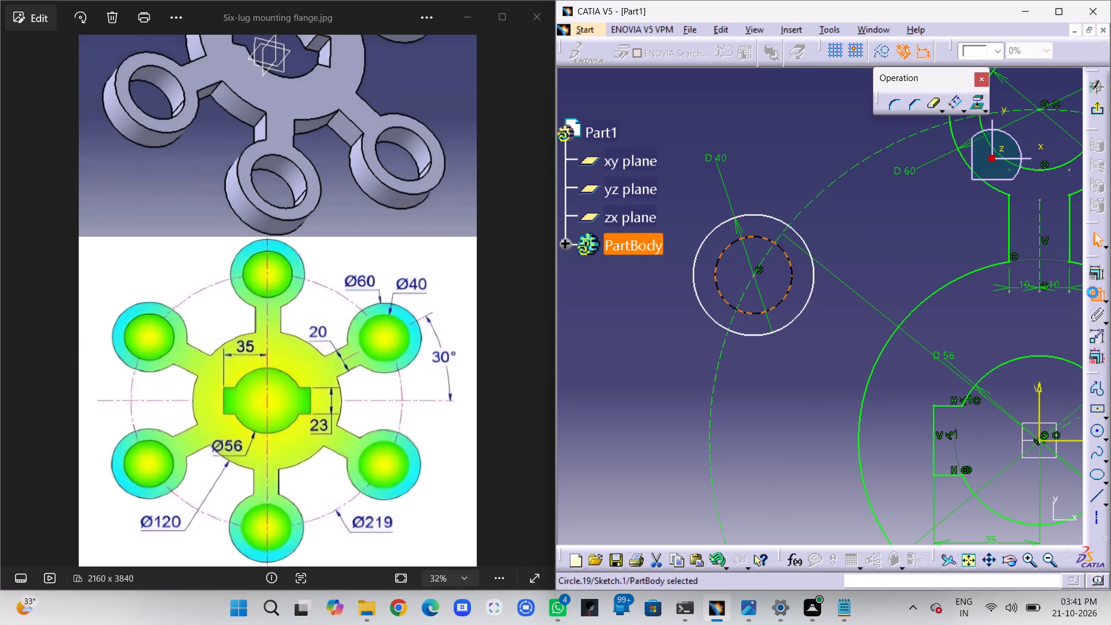
pyautogui.click(698, 206)
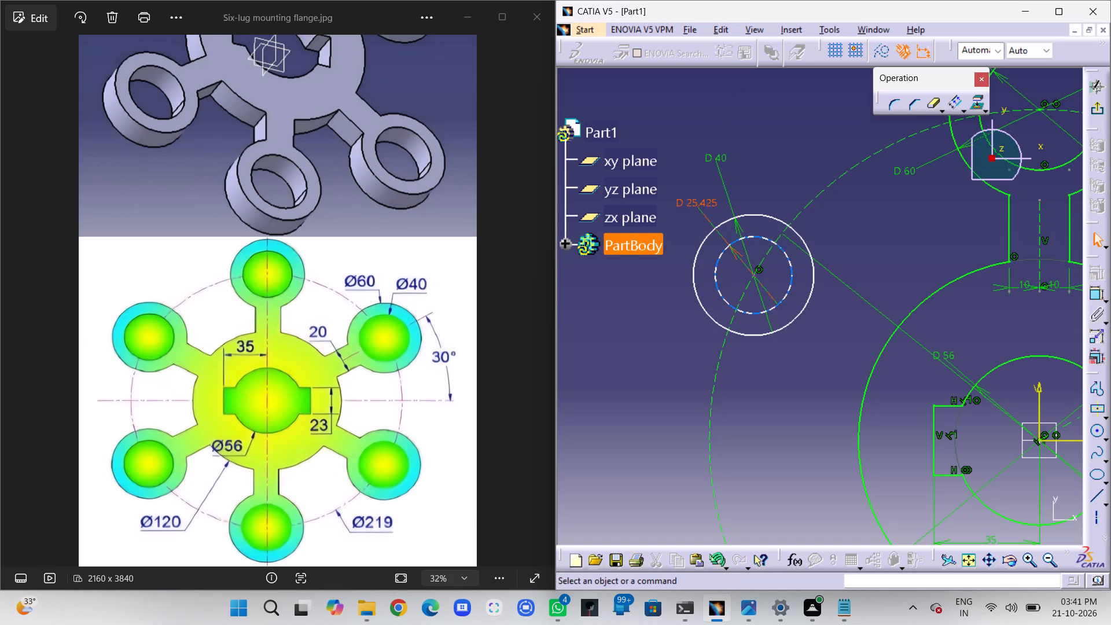
pyautogui.doubleClick(709, 200)
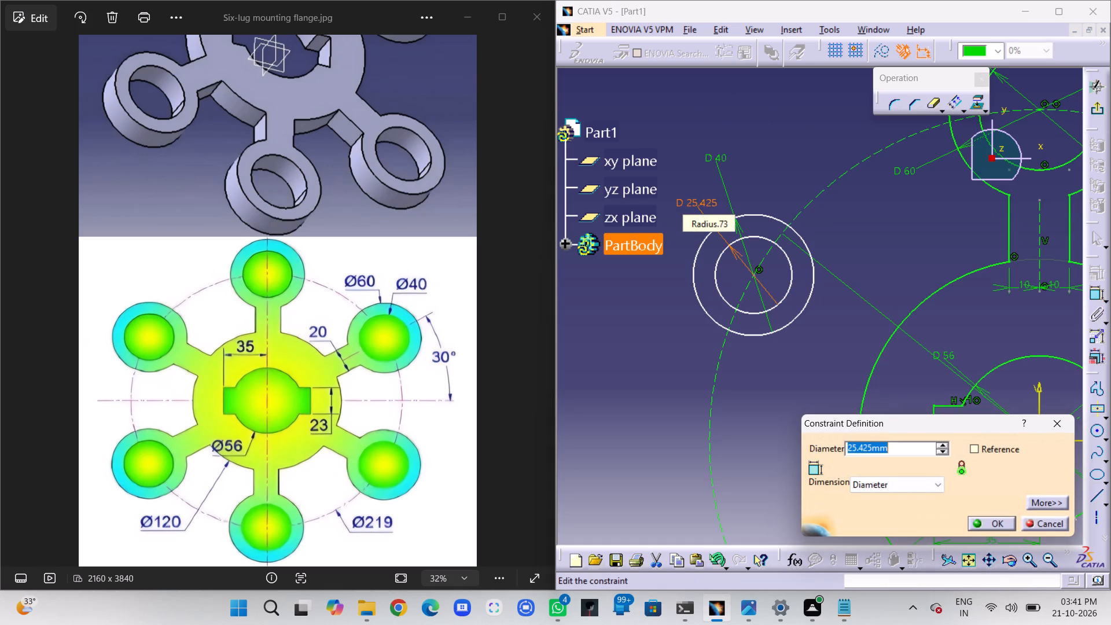
pyautogui.write('60')
pyautogui.press('Return')
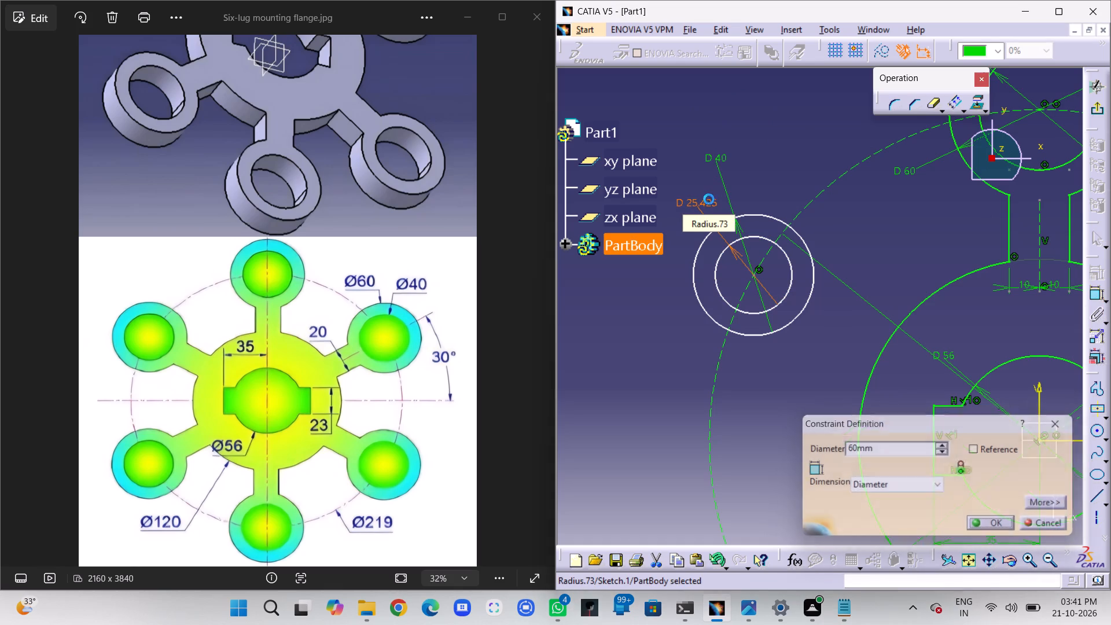
pyautogui.click(782, 150)
# Draw an axis line from the sketch origin to the centre of the upper-left lug's circles.
pyautogui.moveTo(779, 150); pyautogui.dragTo(787, 150, button='middle')
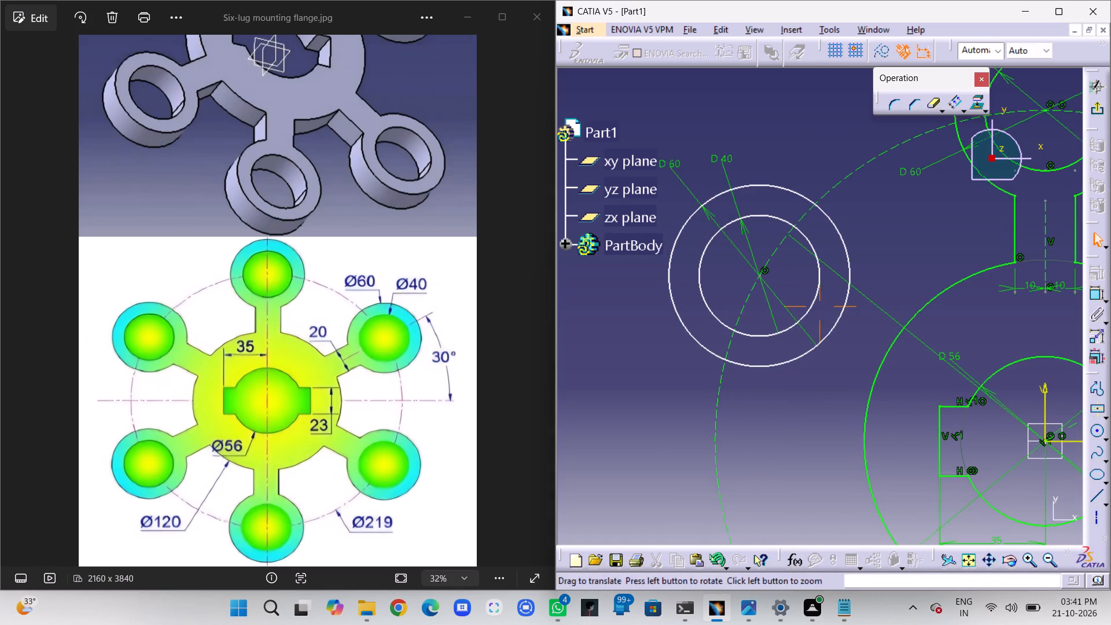
pyautogui.moveTo(787, 150); pyautogui.dragTo(812, 164, button='middle')
pyautogui.rightClick(808, 142)
pyautogui.moveTo(857, 320); pyautogui.dragTo(776, 286, button='middle')
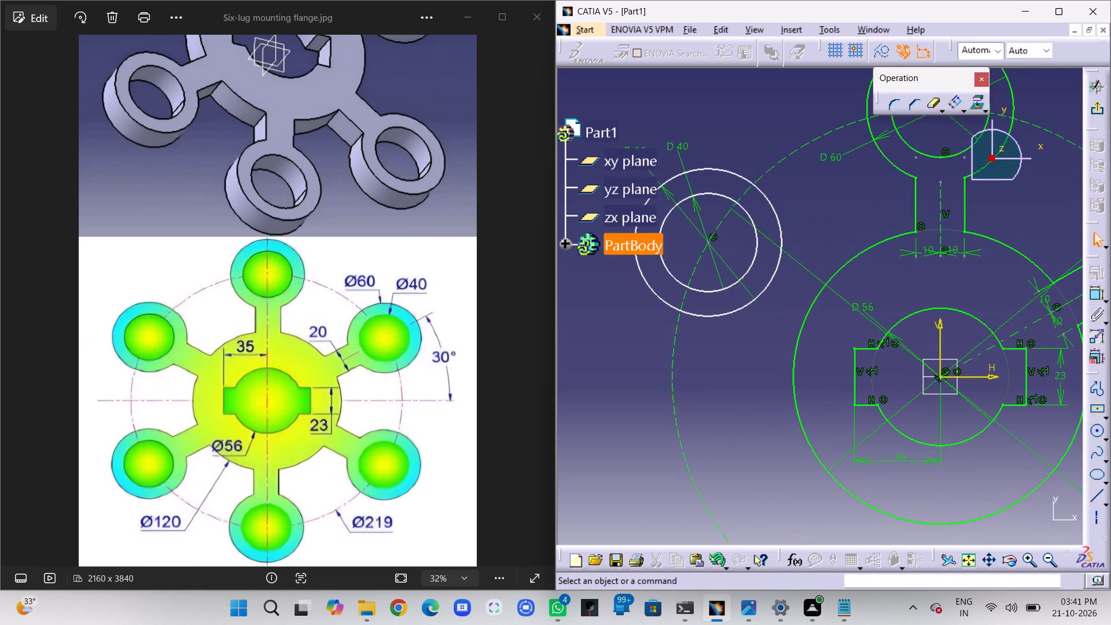
pyautogui.click(1097, 517)
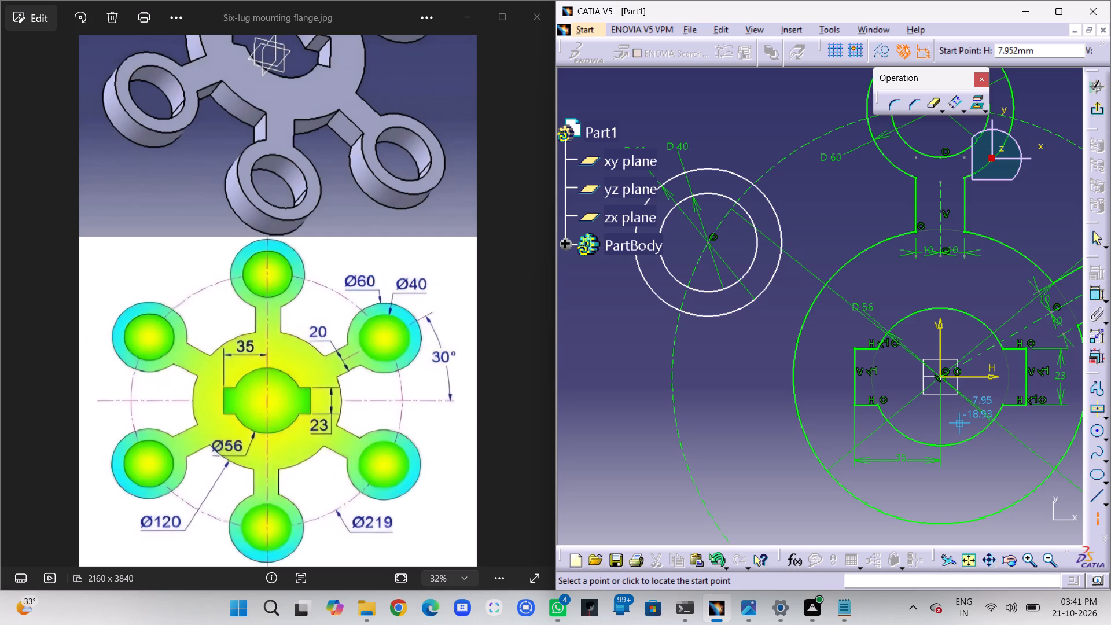
pyautogui.click(941, 377)
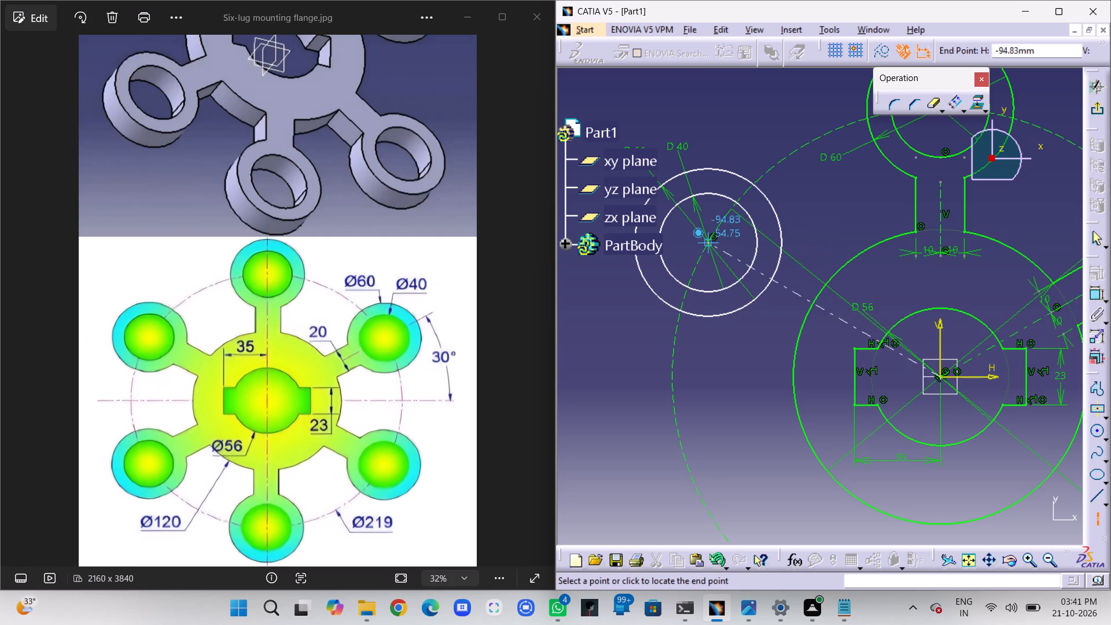
pyautogui.click(710, 240)
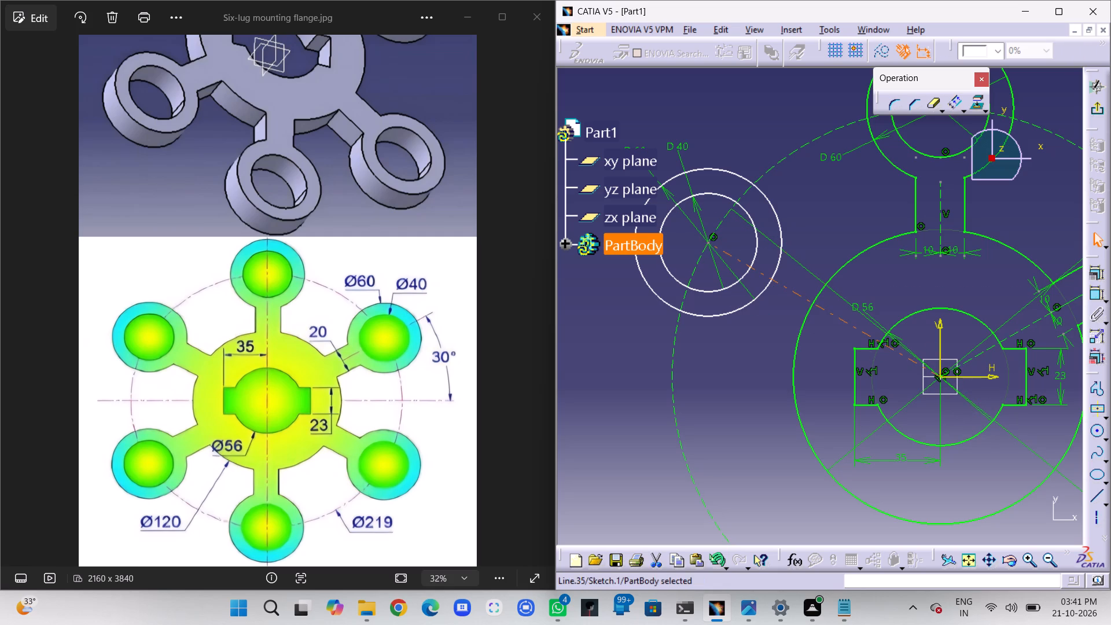
pyautogui.click(775, 329)
# Add an angle dimension between the upper-left lug's axis line and the horizontal sketch axis, placed outside the lug.
pyautogui.click(793, 291)
pyautogui.click(1095, 291)
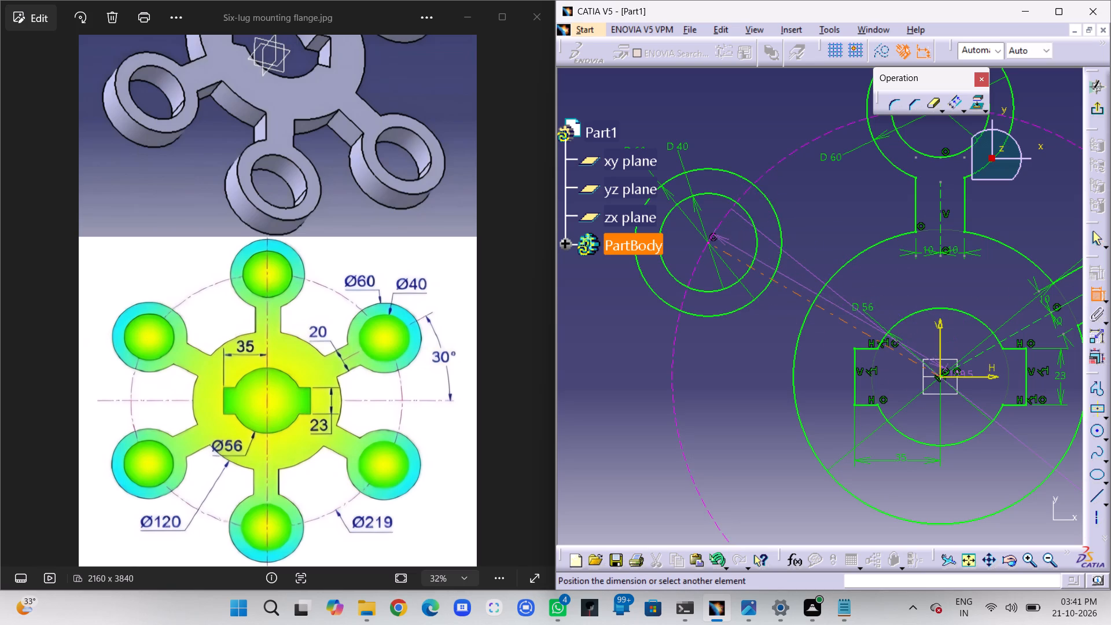
pyautogui.moveTo(939, 345); pyautogui.dragTo(957, 384, button='middle')
pyautogui.rightClick(939, 345)
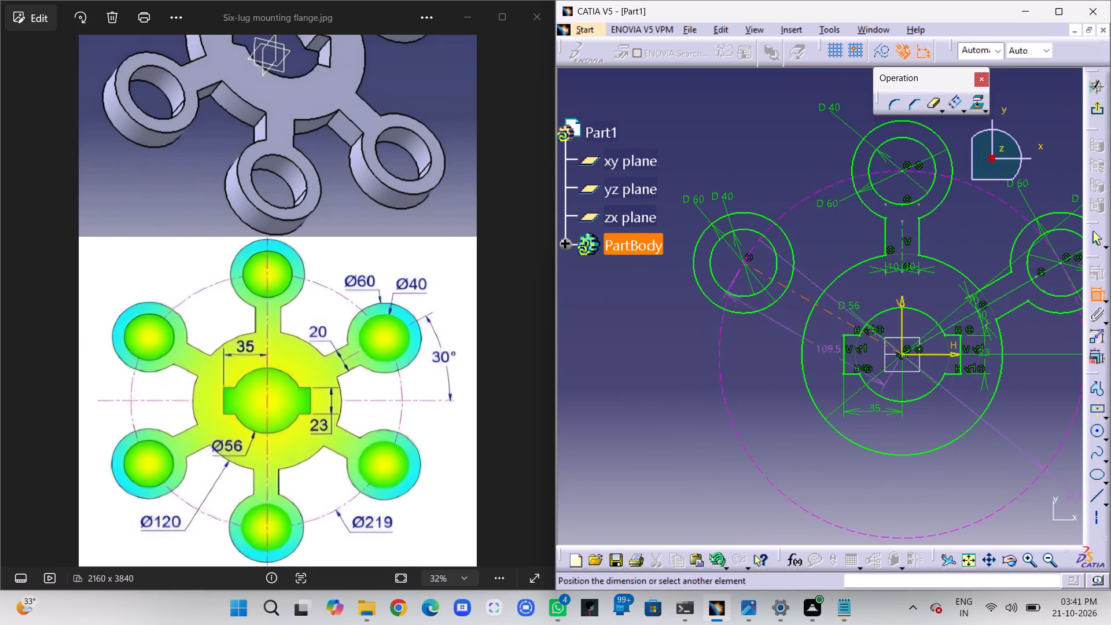
pyautogui.click(931, 355)
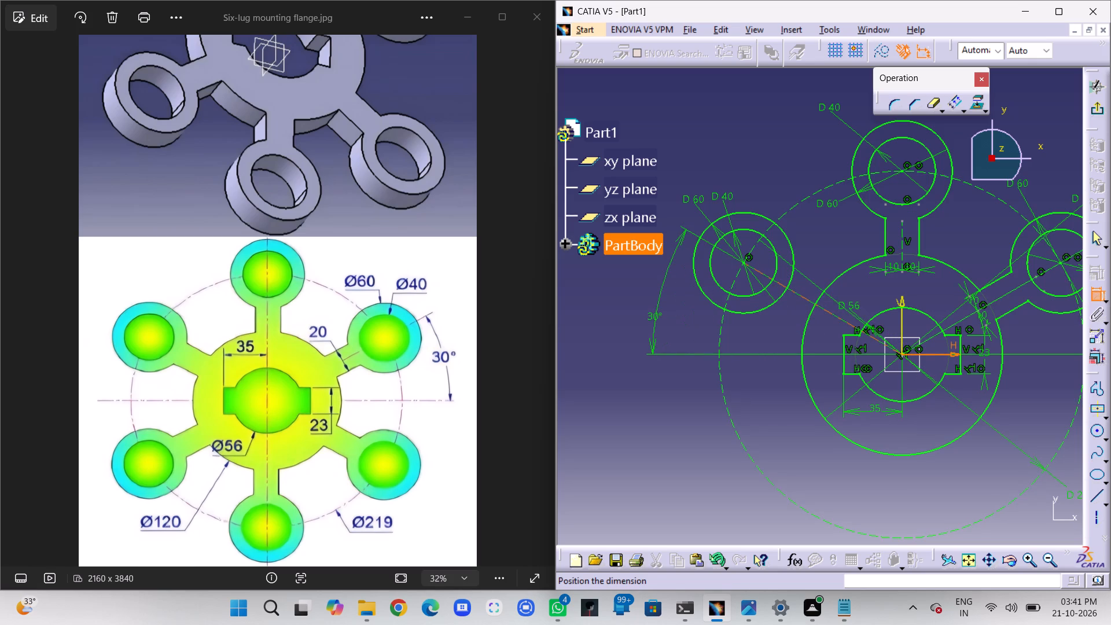
pyautogui.click(655, 320)
pyautogui.click(606, 304)
pyautogui.moveTo(655, 315); pyautogui.dragTo(662, 288)
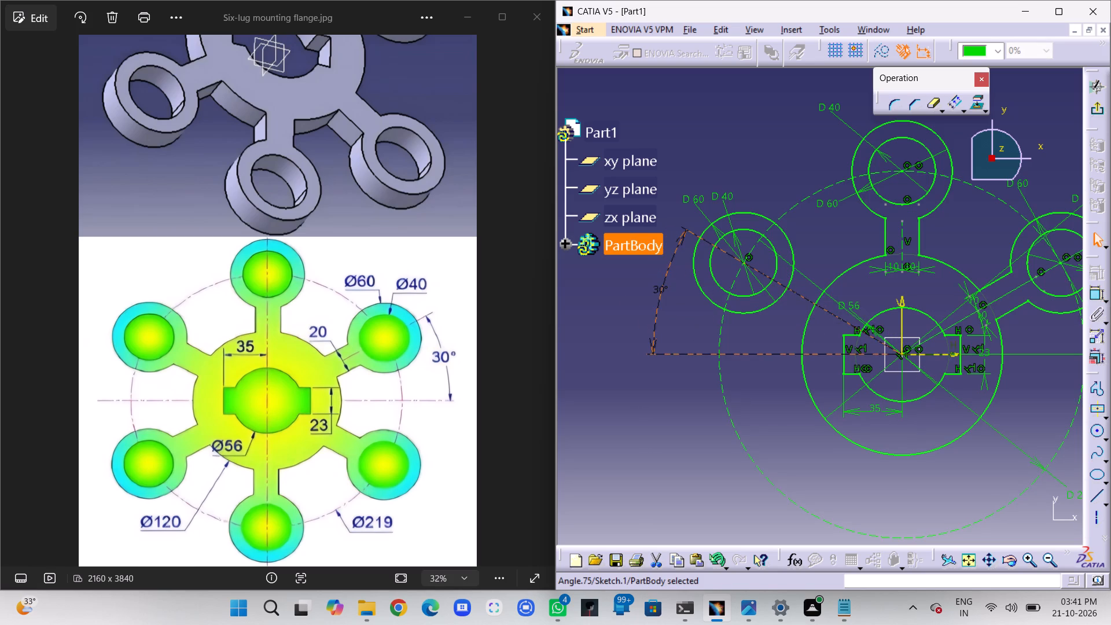
pyautogui.click(632, 302)
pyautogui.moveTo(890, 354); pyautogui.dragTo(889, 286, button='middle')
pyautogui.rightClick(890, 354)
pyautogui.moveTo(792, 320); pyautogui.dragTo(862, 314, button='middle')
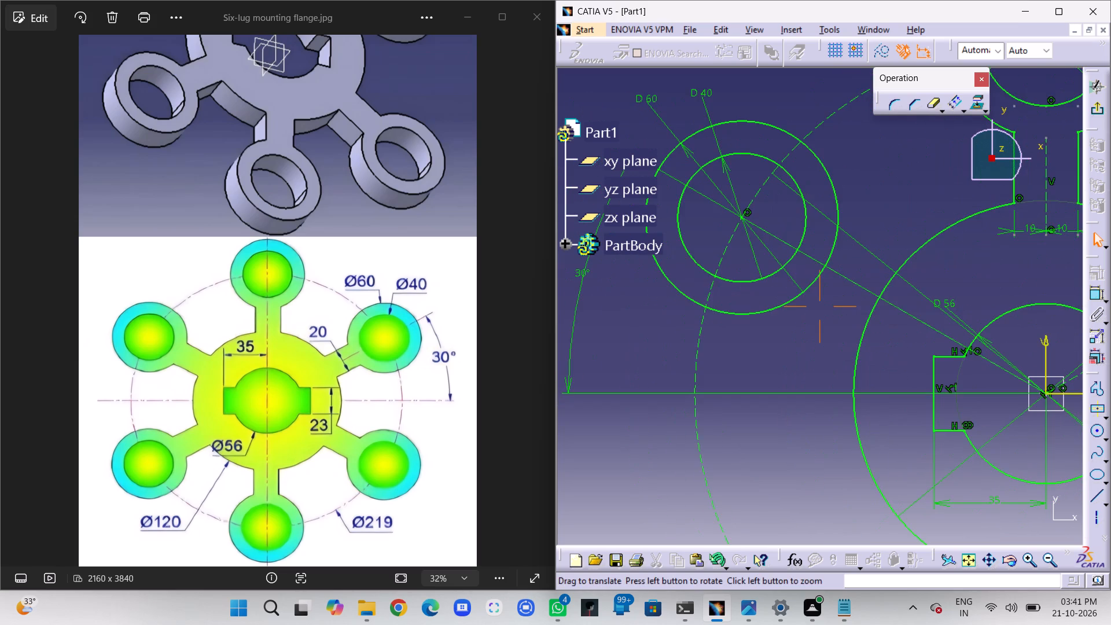
# Draw a line about 38 mm long on the upper-left lug's axis, from inside the 120 mm circle to the lug's 40 mm circle.
pyautogui.moveTo(862, 314); pyautogui.dragTo(866, 319, button='middle')
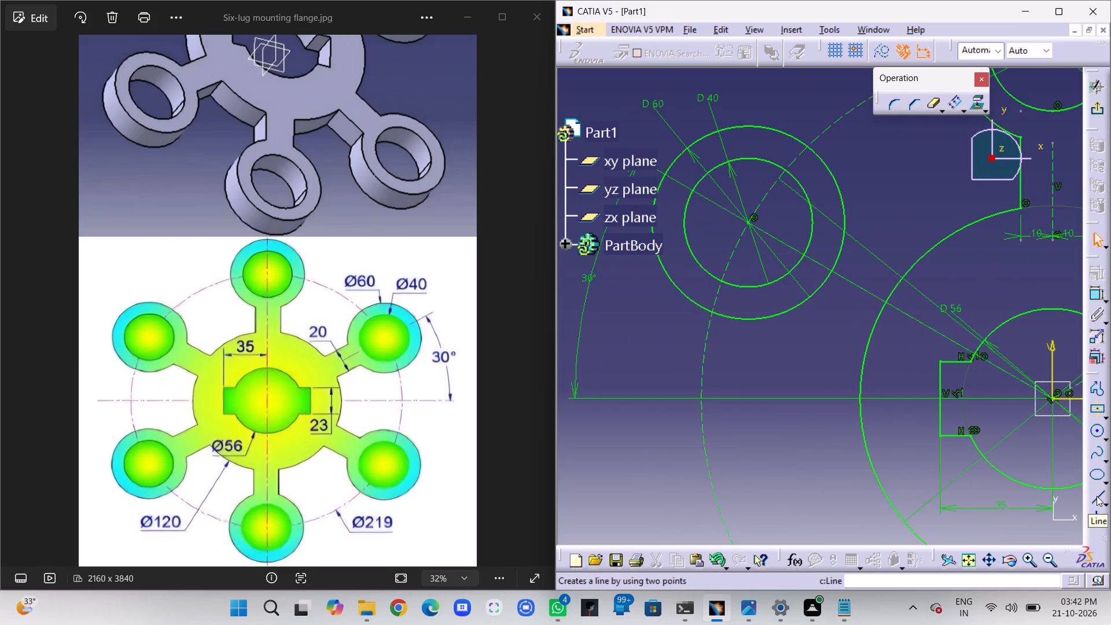
pyautogui.click(1097, 496)
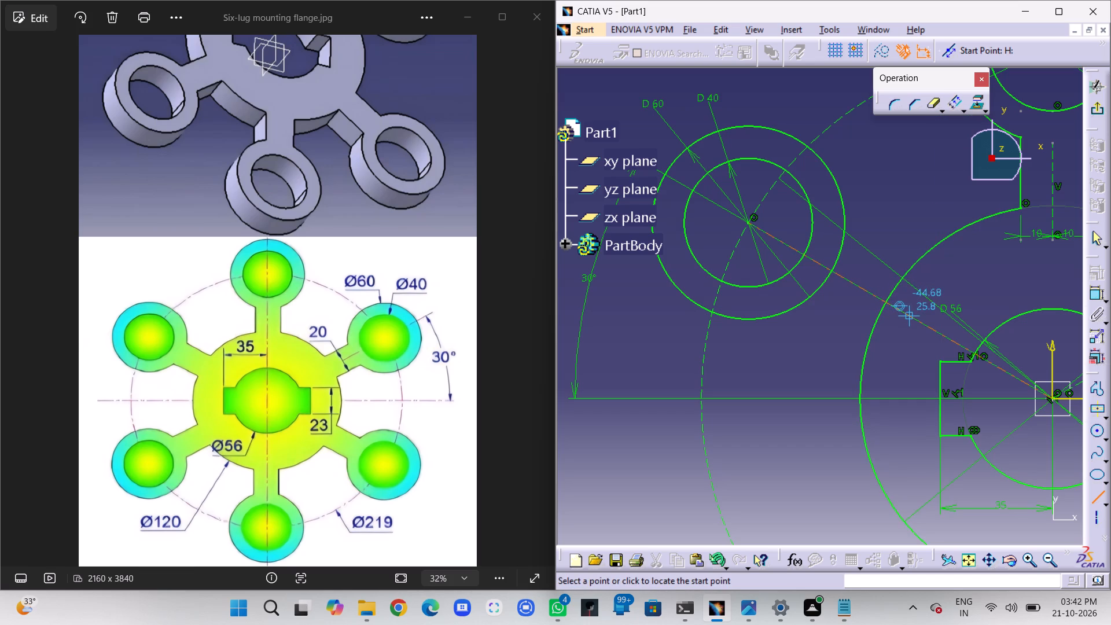
pyautogui.click(911, 316)
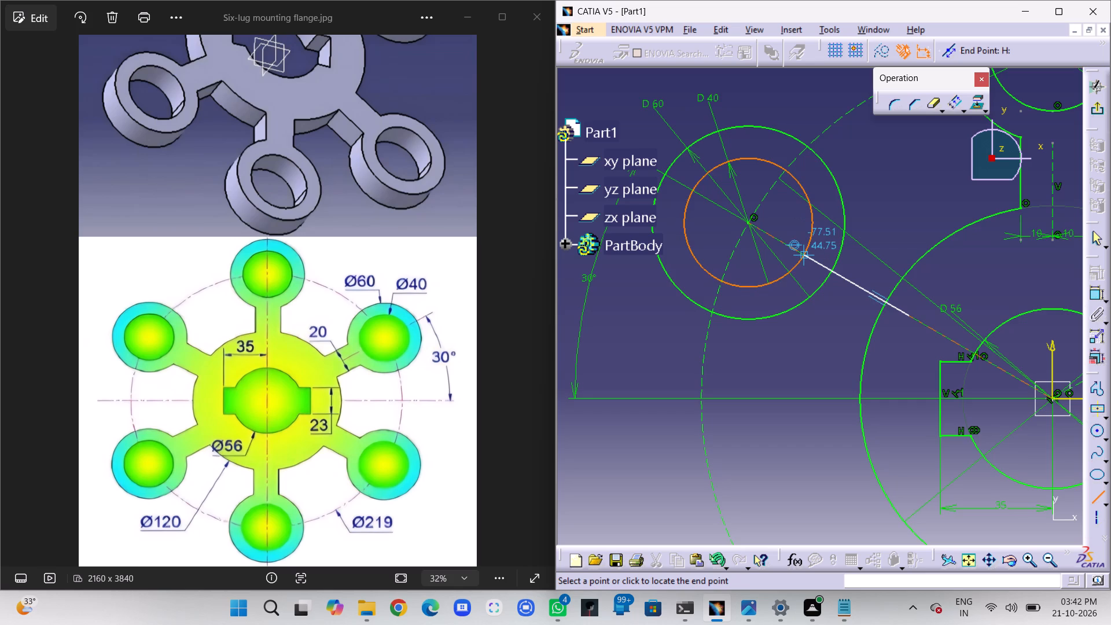
pyautogui.click(803, 256)
pyautogui.click(789, 222)
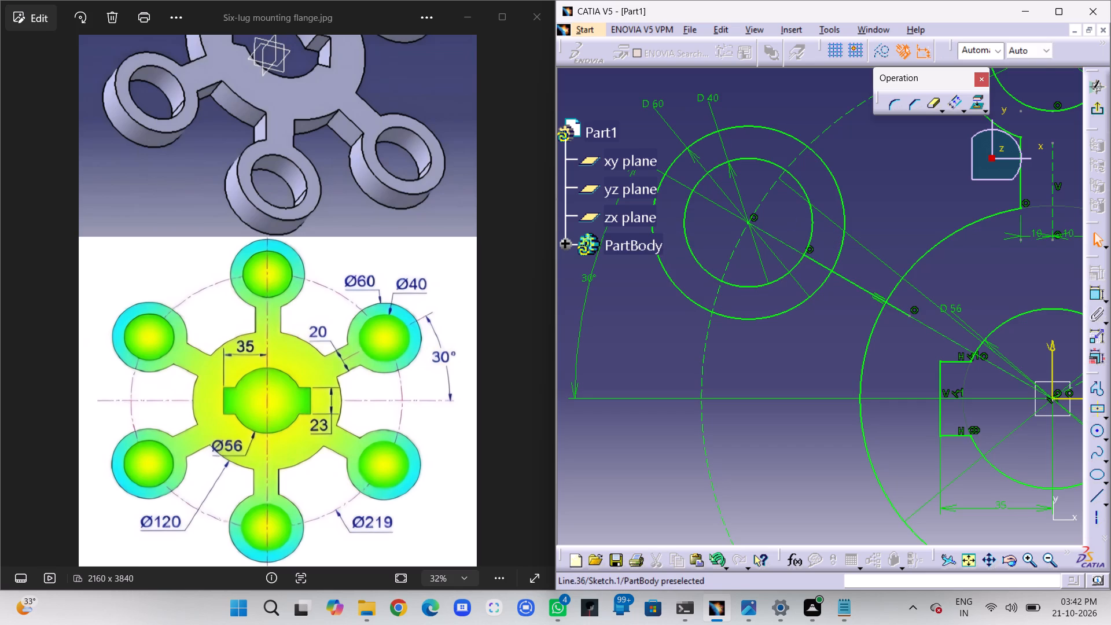
# Offset the new arm line to the lower side of the upper-left lug's axis and set the offset to 10 mm.
pyautogui.click(851, 282)
pyautogui.click(958, 105)
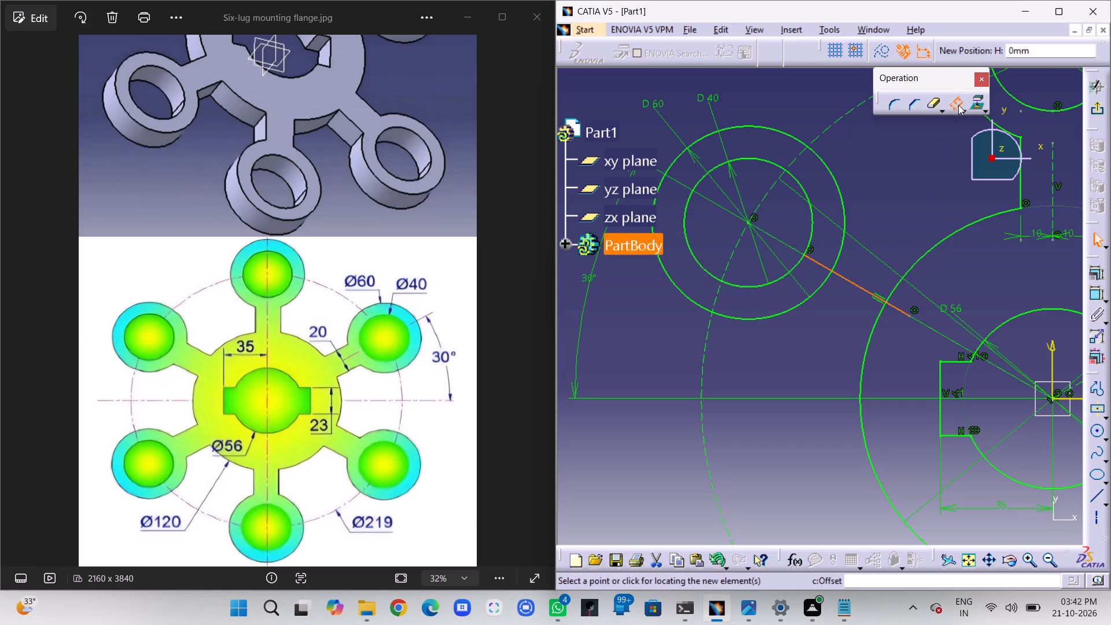
pyautogui.click(836, 317)
pyautogui.doubleClick(910, 333)
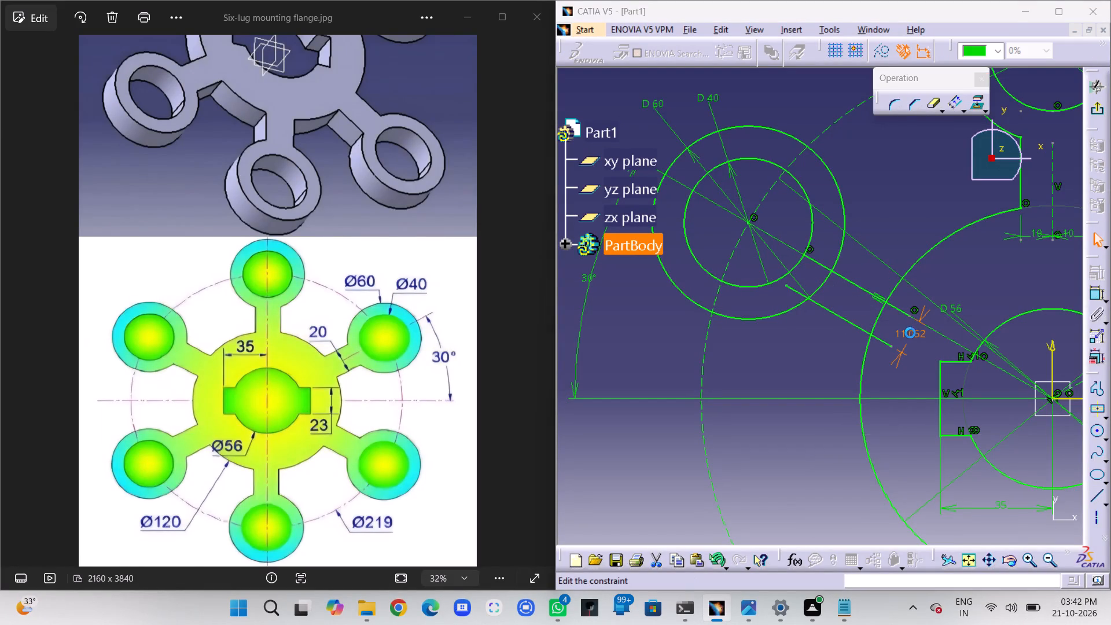
pyautogui.write('10')
pyautogui.press('Return')
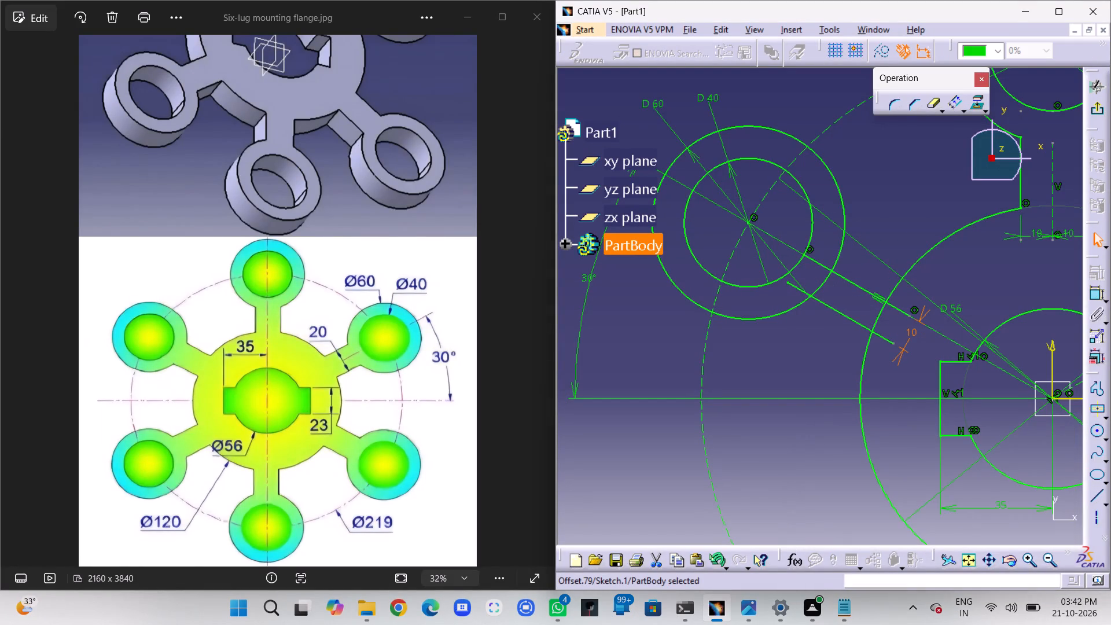
pyautogui.click(834, 350)
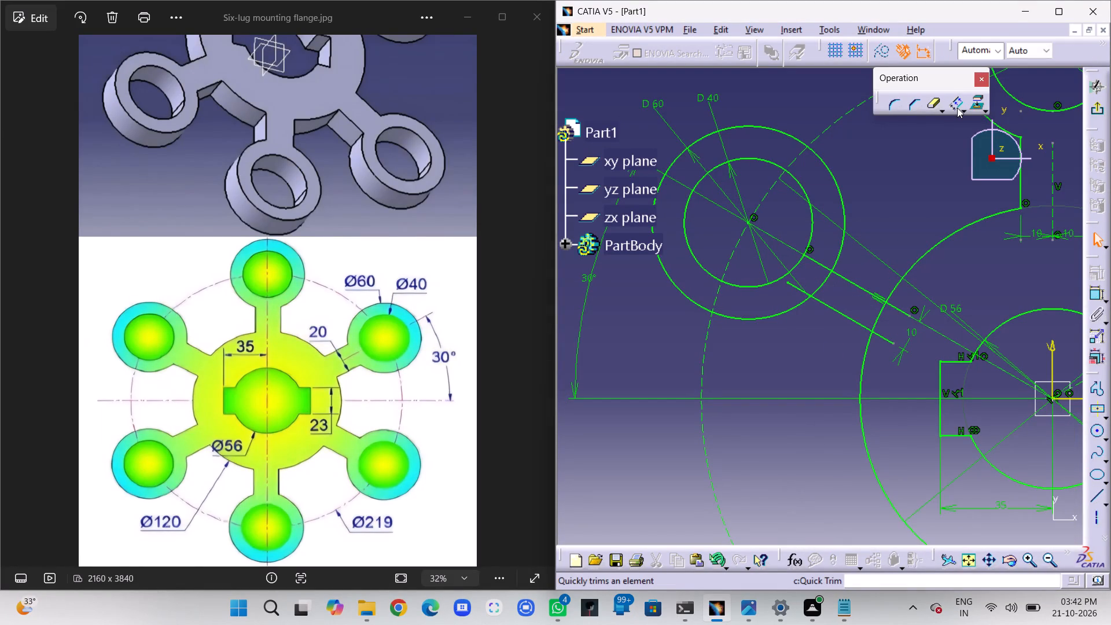
# Offset the same arm centre line to the upper side of the lug's axis and set the offset to 10 mm.
pyautogui.click(860, 289)
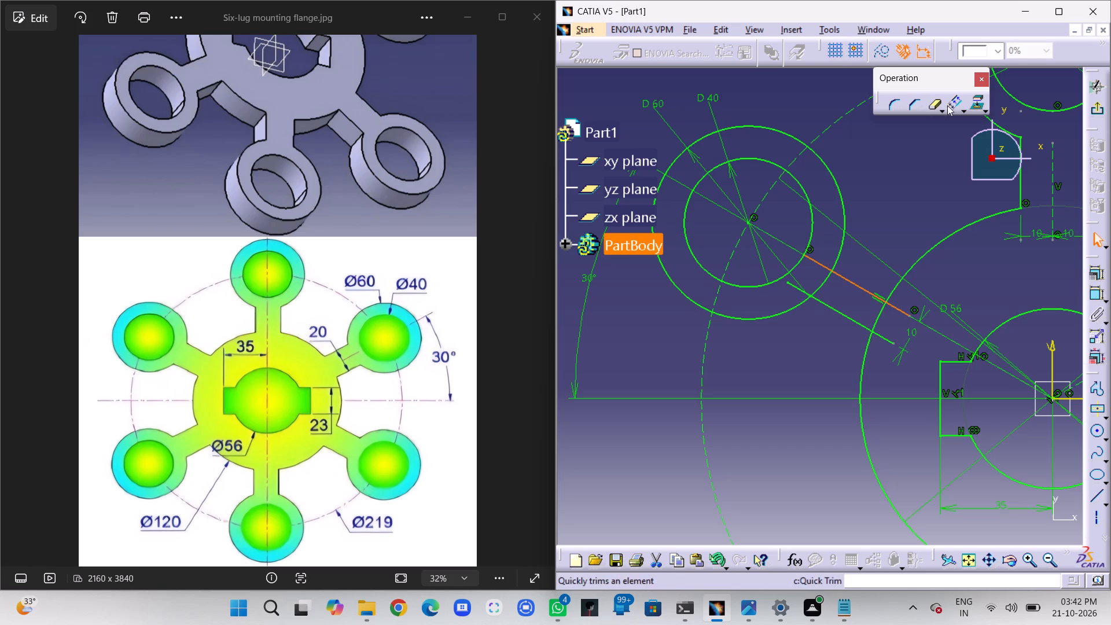
pyautogui.click(957, 104)
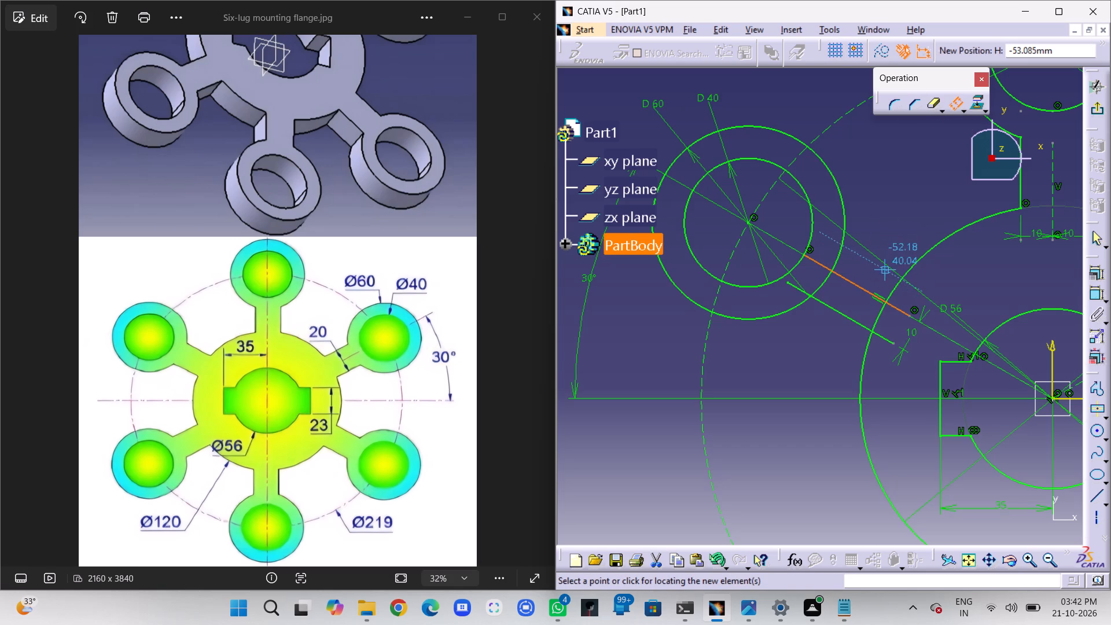
pyautogui.click(897, 259)
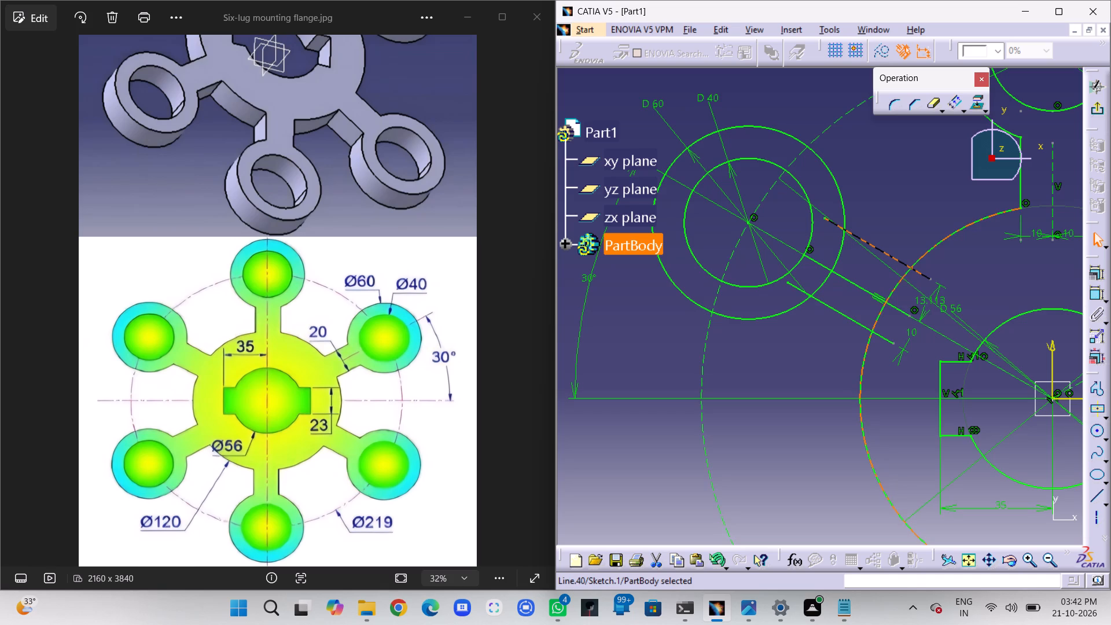
pyautogui.doubleClick(941, 299)
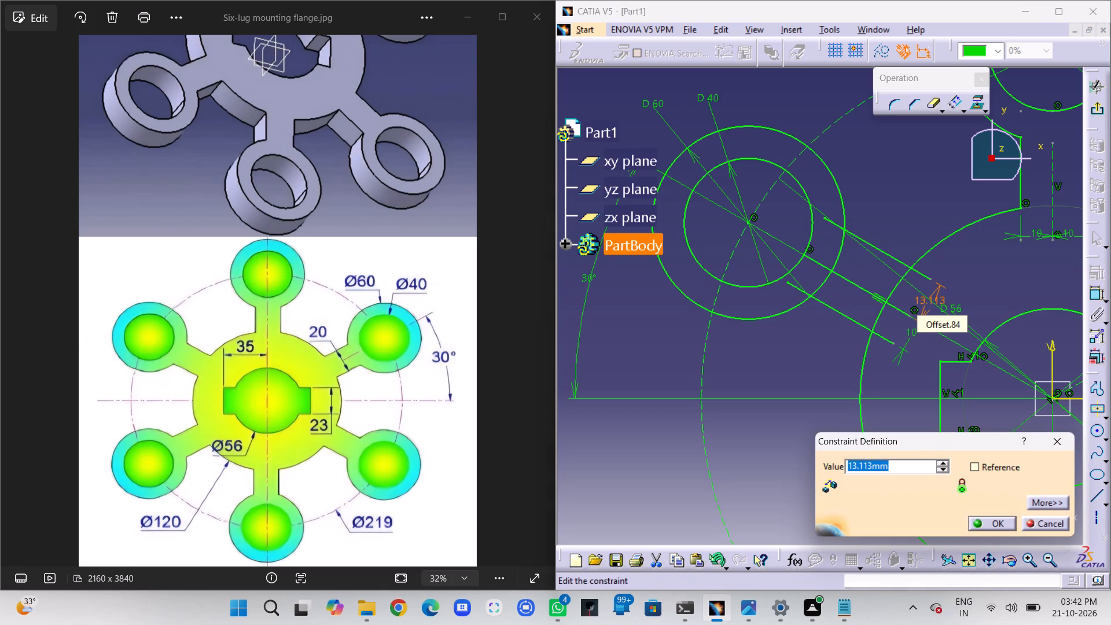
pyautogui.write('10')
pyautogui.press('Return')
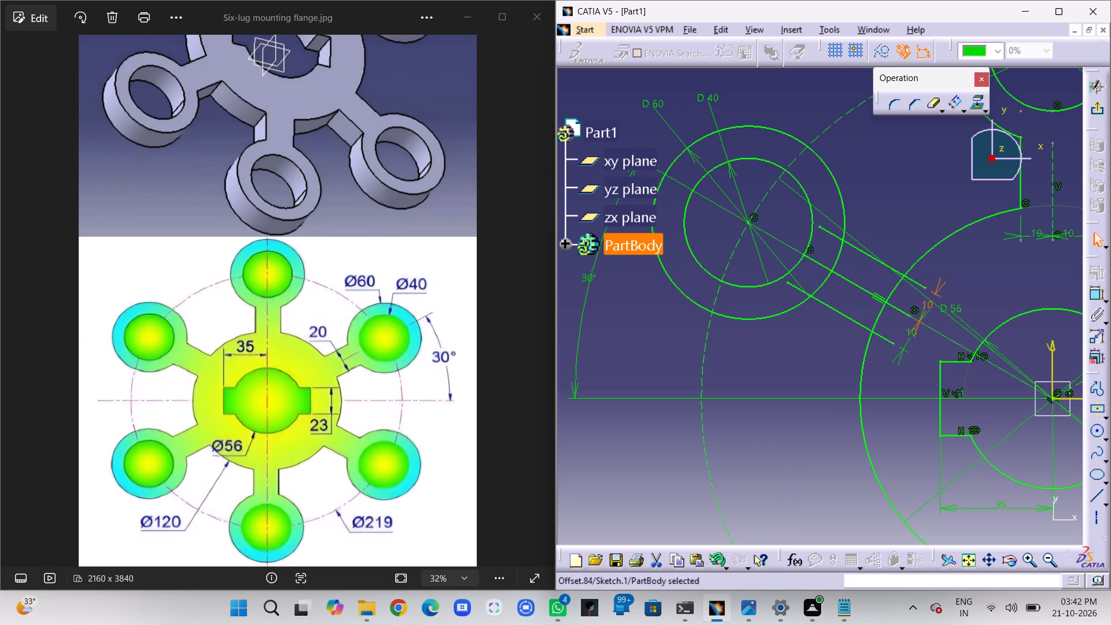
pyautogui.click(907, 165)
# Convert the centre line between the two offset arm lines into a construction element.
pyautogui.click(853, 280)
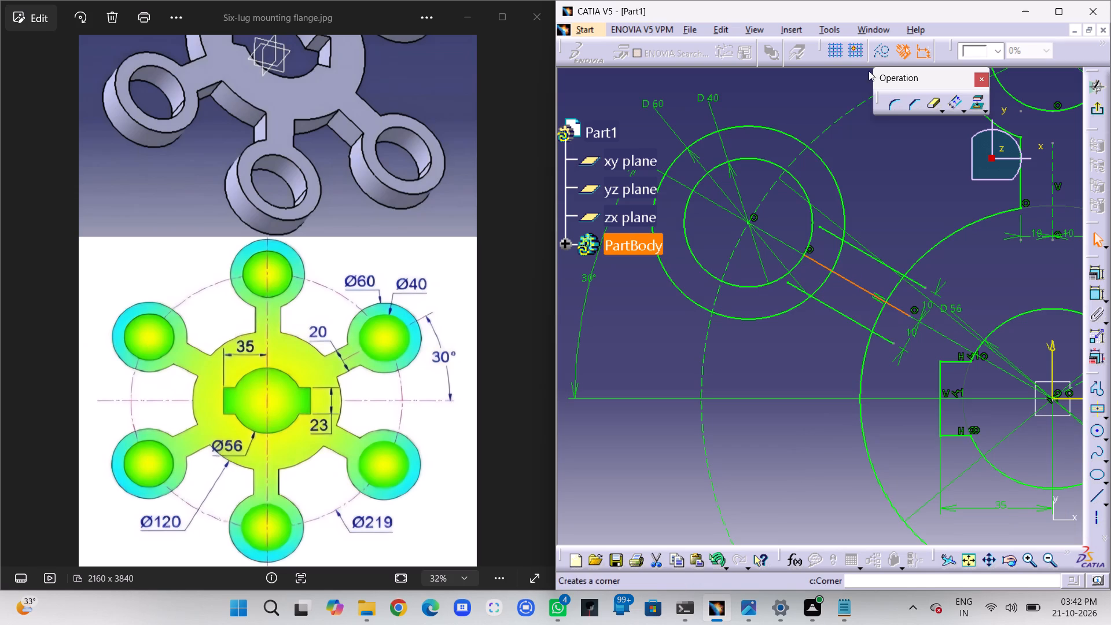
pyautogui.click(886, 52)
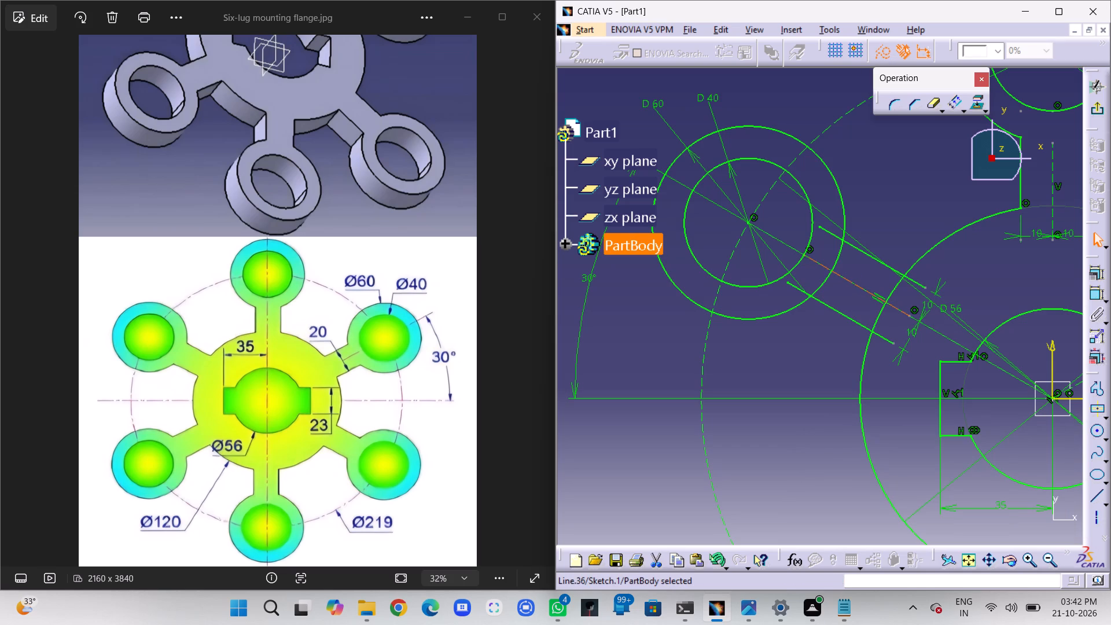
pyautogui.click(886, 199)
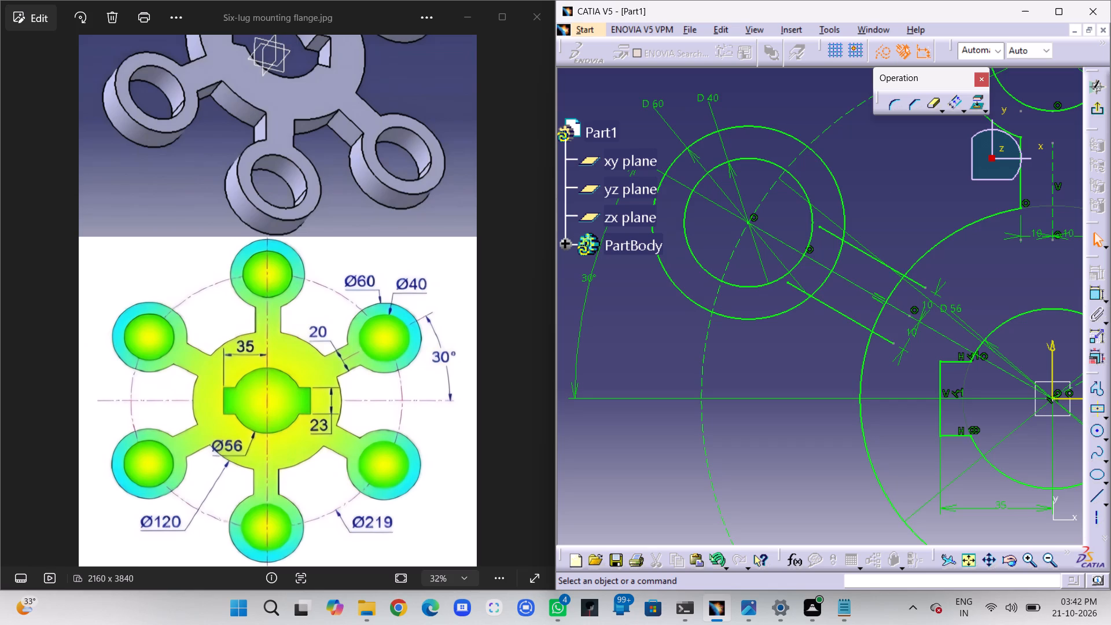
# Quick-trim both ends of the two offset arm lines back to the lug's 60 mm circle and the 120 mm circle.
pyautogui.click(934, 105)
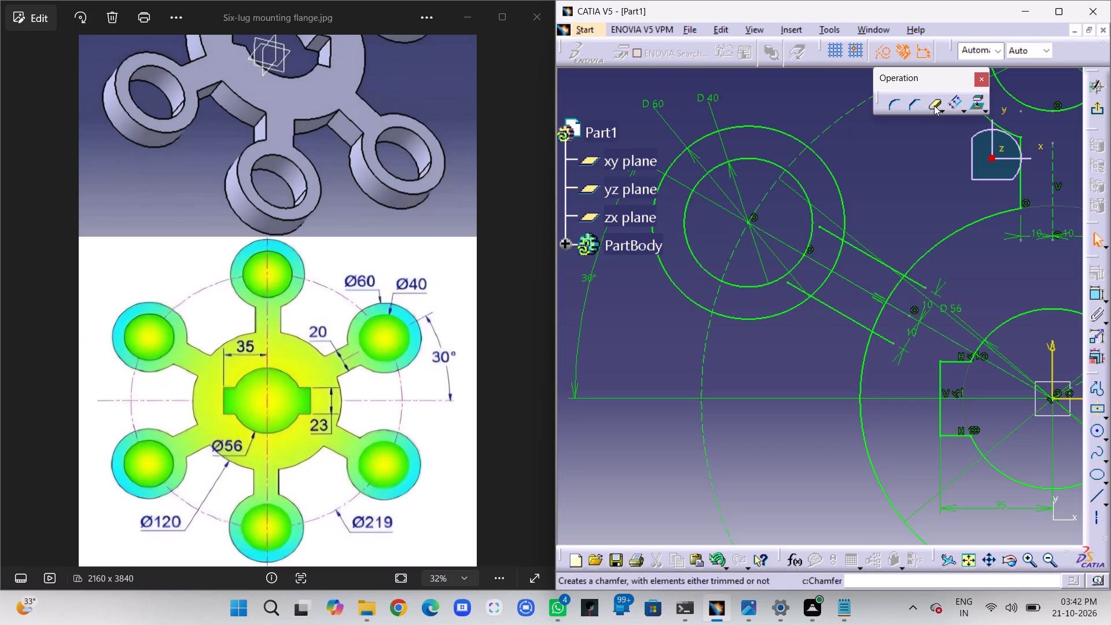
pyautogui.click(827, 231)
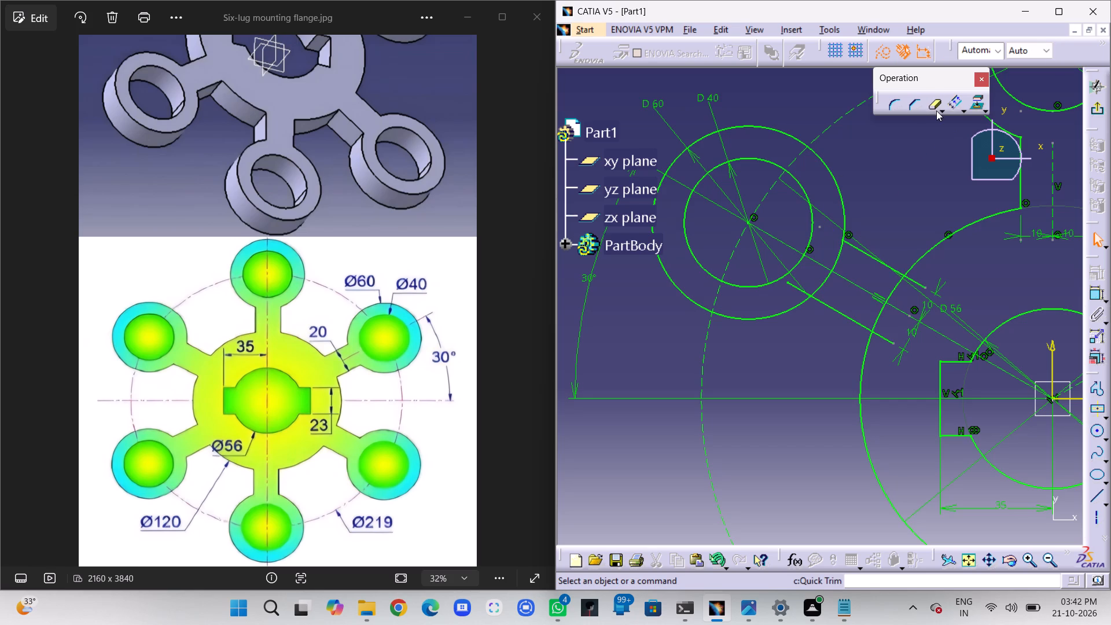
pyautogui.click(935, 104)
pyautogui.click(921, 284)
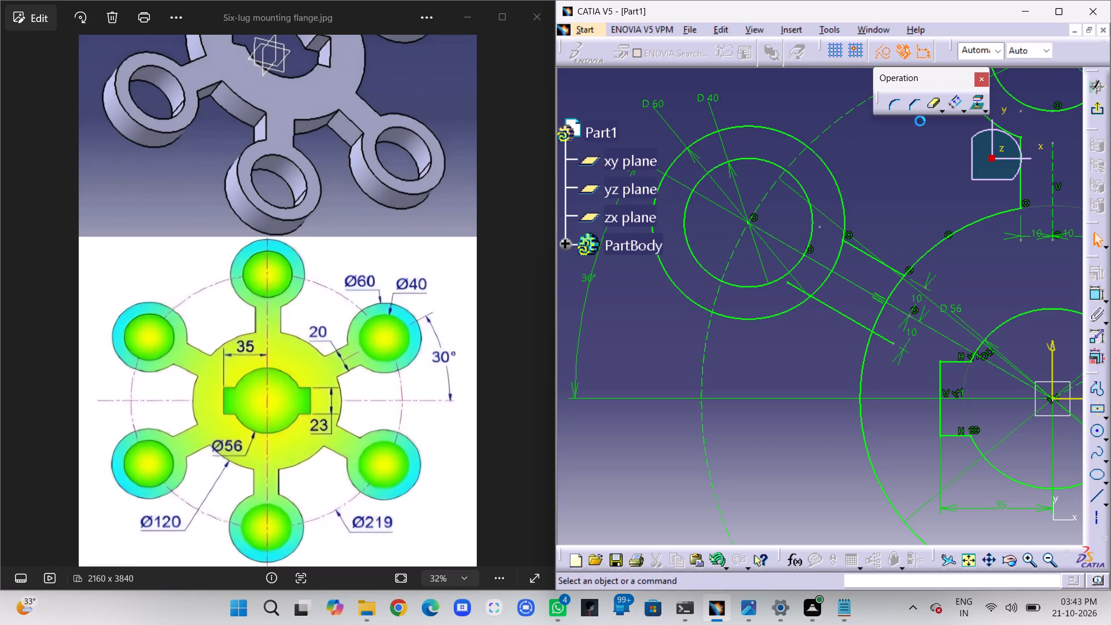
pyautogui.click(935, 105)
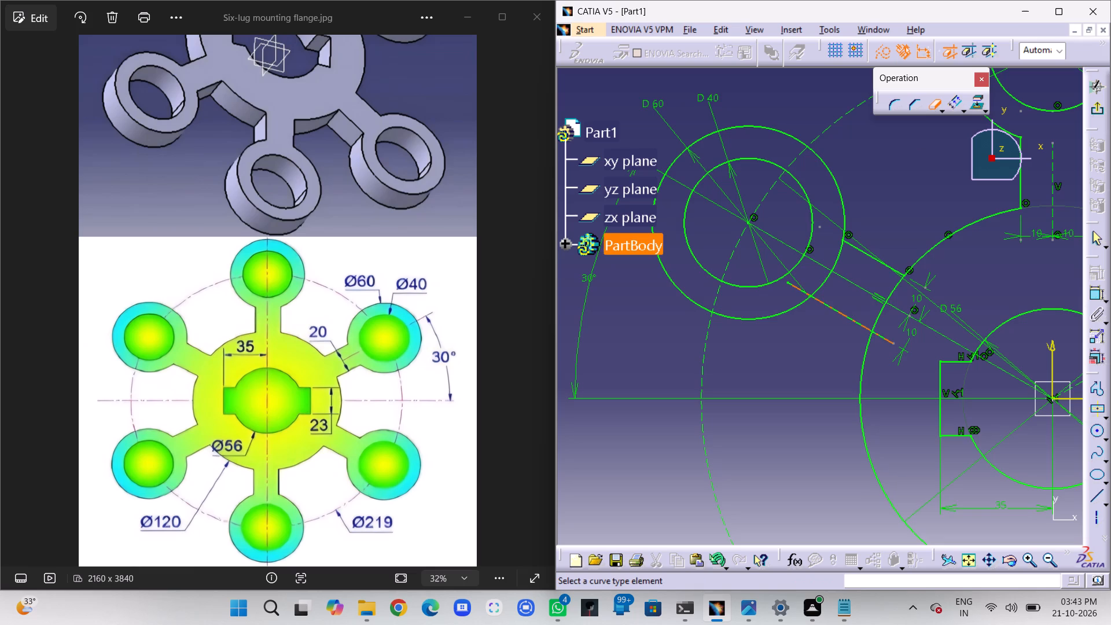
pyautogui.click(884, 339)
pyautogui.click(929, 102)
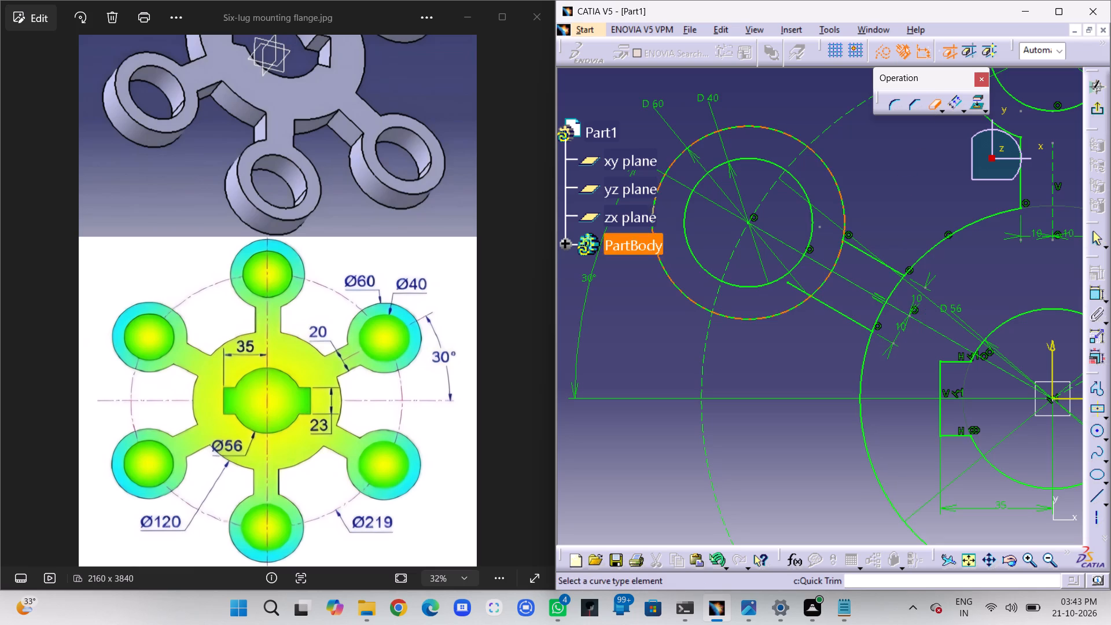
pyautogui.click(797, 290)
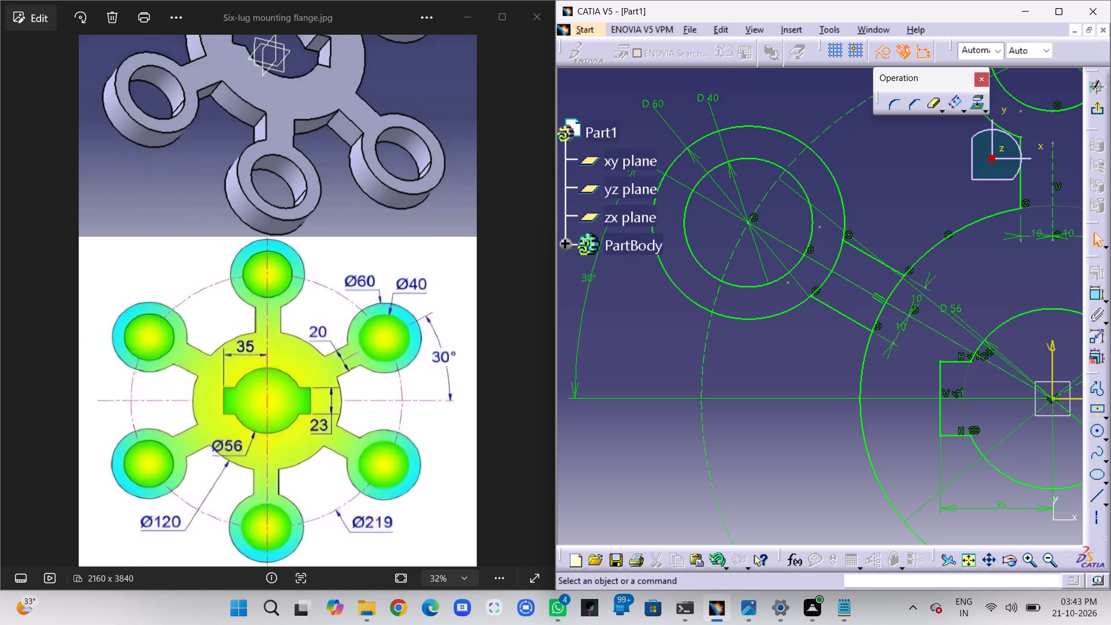
# Quick-trim away the arcs of the 120 mm circle and the upper-left lug's 60 mm circle lying between the two arm lines.
pyautogui.moveTo(808, 350); pyautogui.dragTo(812, 361, button='middle')
pyautogui.rightClick(808, 350)
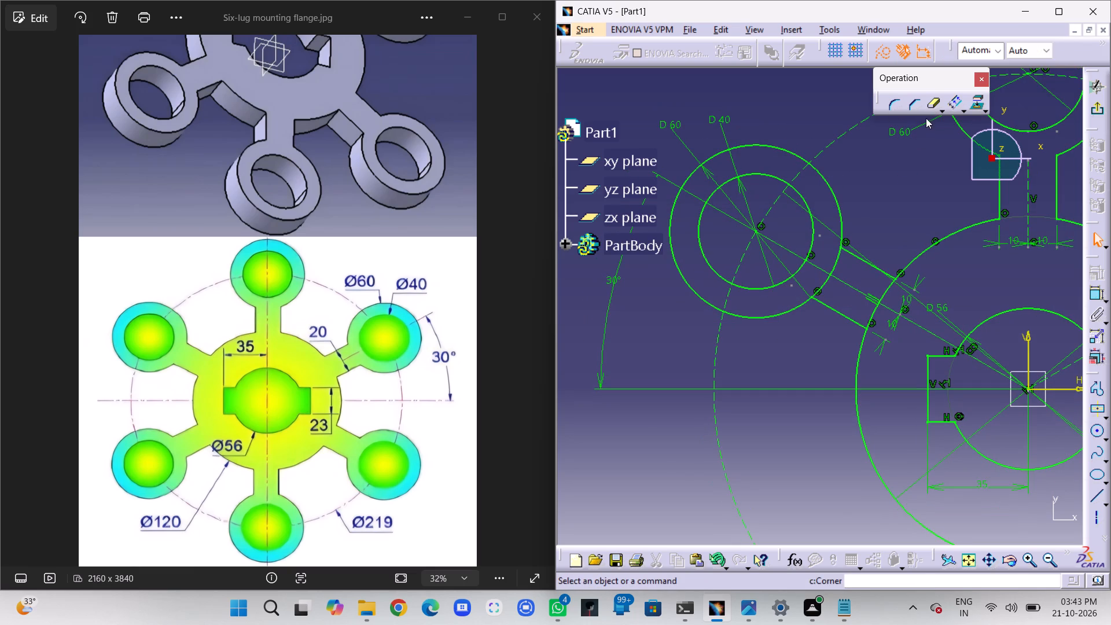
pyautogui.click(934, 105)
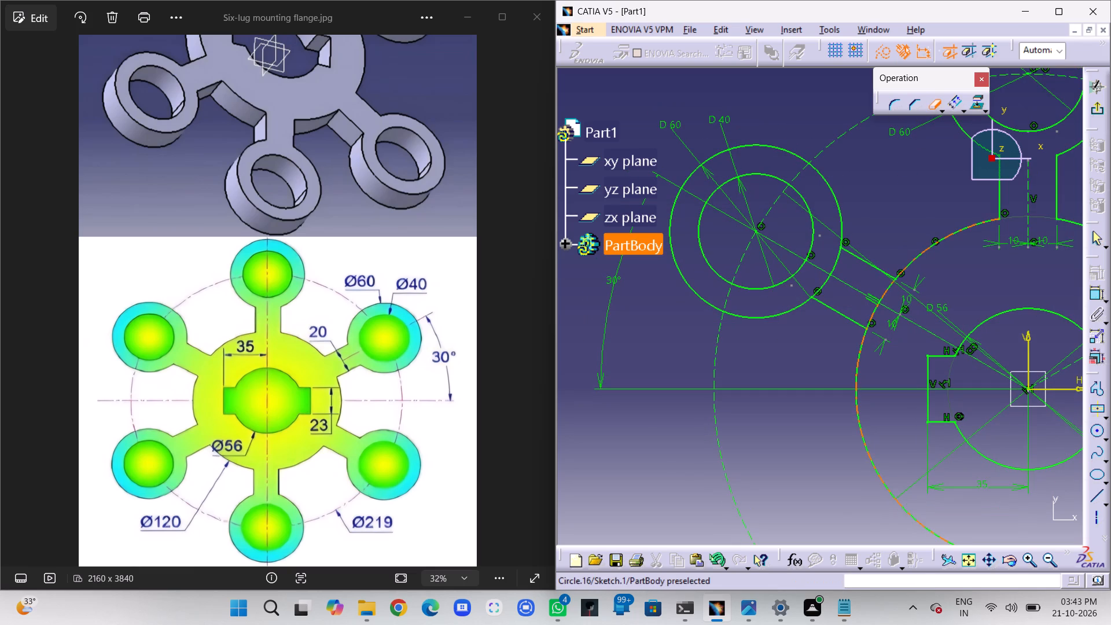
pyautogui.click(887, 290)
pyautogui.click(932, 103)
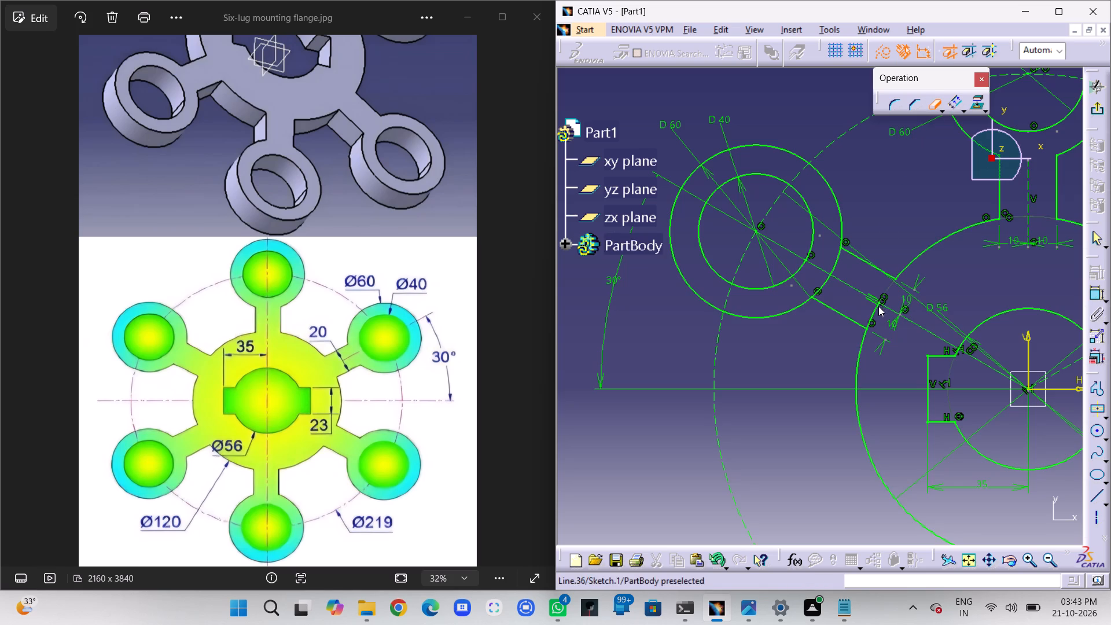
pyautogui.click(877, 314)
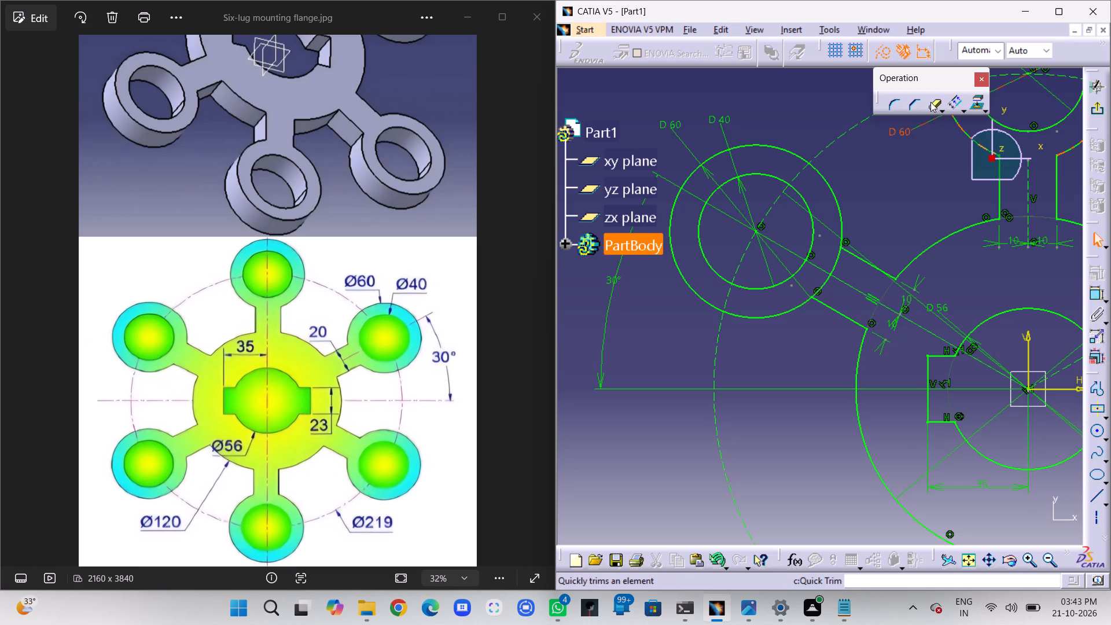
pyautogui.click(930, 102)
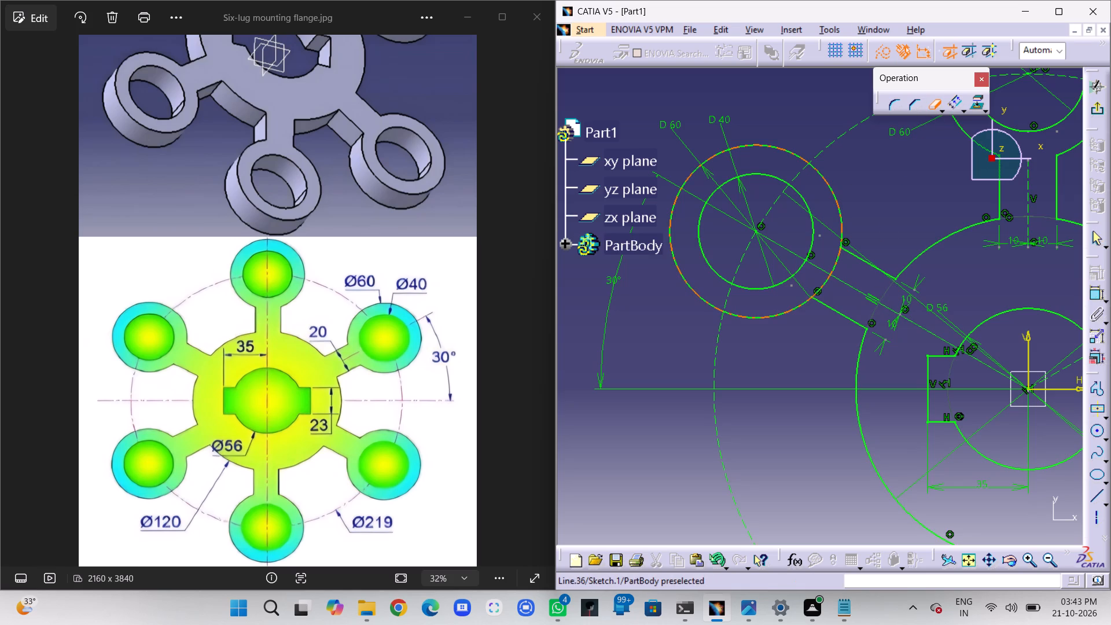
pyautogui.click(836, 267)
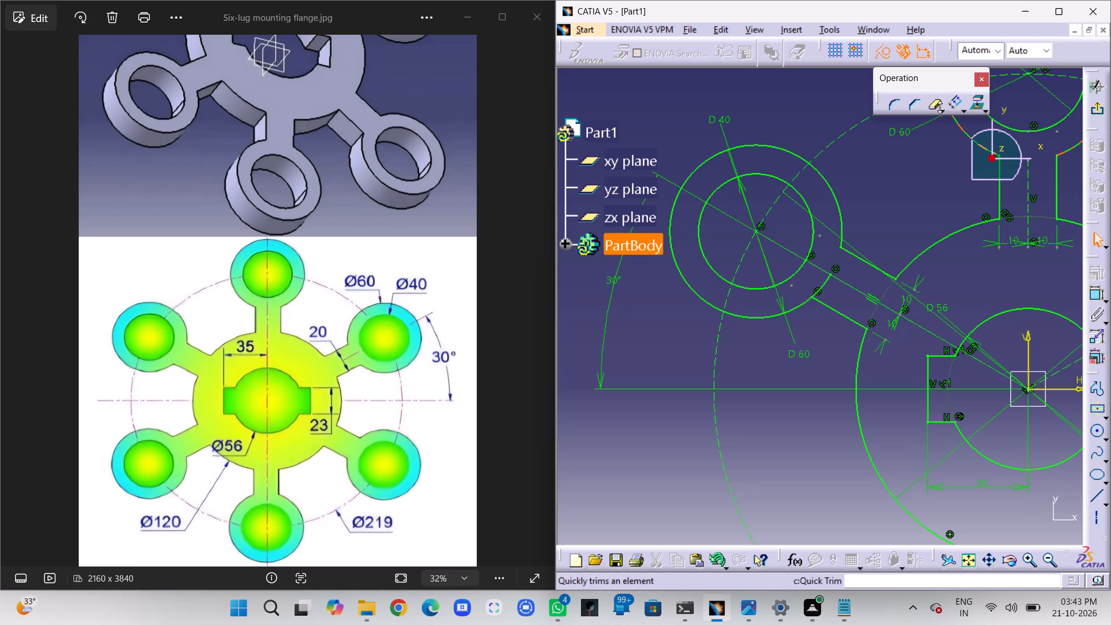
pyautogui.click(934, 106)
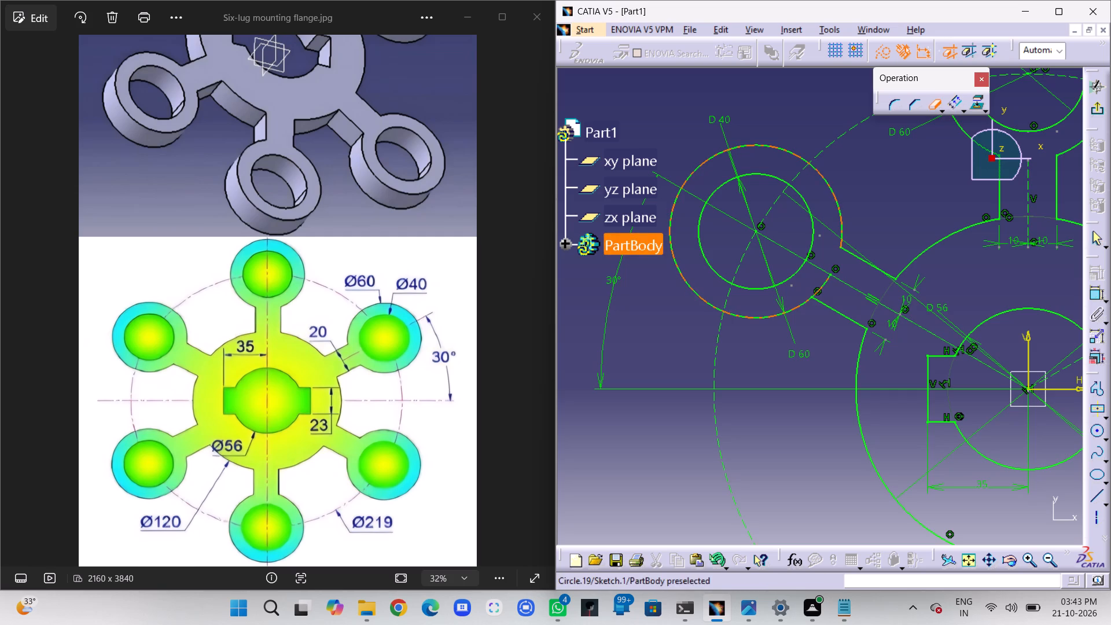
pyautogui.click(821, 288)
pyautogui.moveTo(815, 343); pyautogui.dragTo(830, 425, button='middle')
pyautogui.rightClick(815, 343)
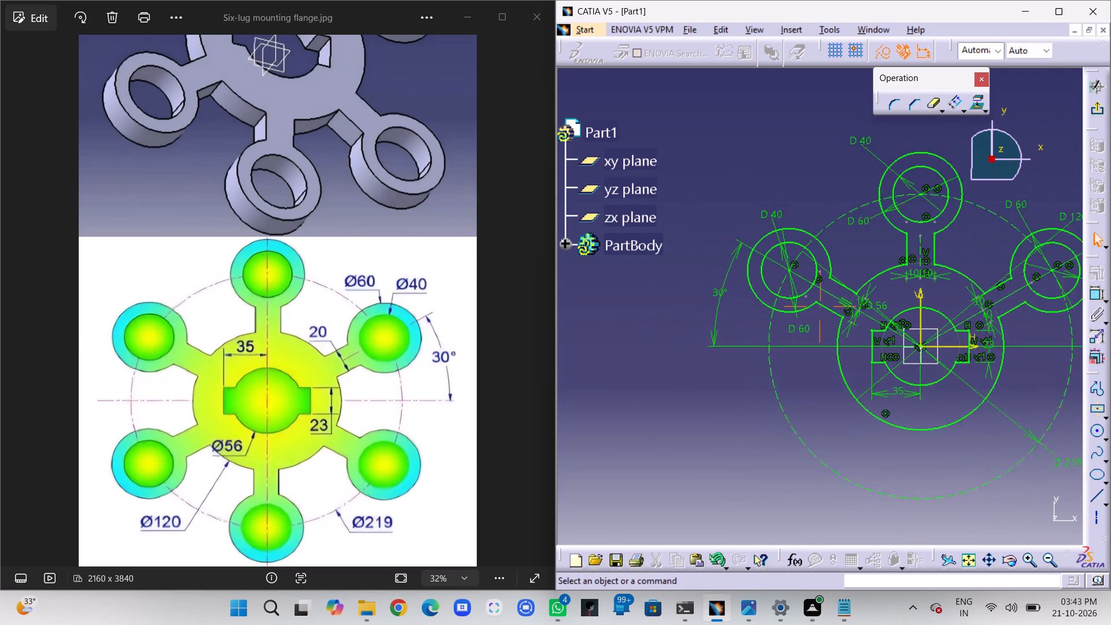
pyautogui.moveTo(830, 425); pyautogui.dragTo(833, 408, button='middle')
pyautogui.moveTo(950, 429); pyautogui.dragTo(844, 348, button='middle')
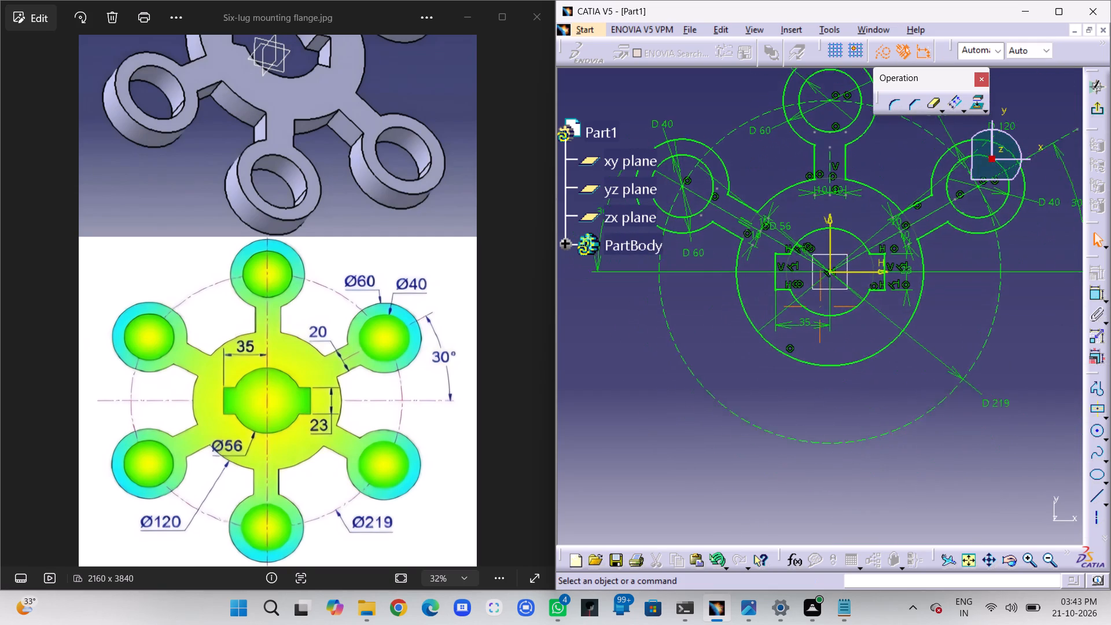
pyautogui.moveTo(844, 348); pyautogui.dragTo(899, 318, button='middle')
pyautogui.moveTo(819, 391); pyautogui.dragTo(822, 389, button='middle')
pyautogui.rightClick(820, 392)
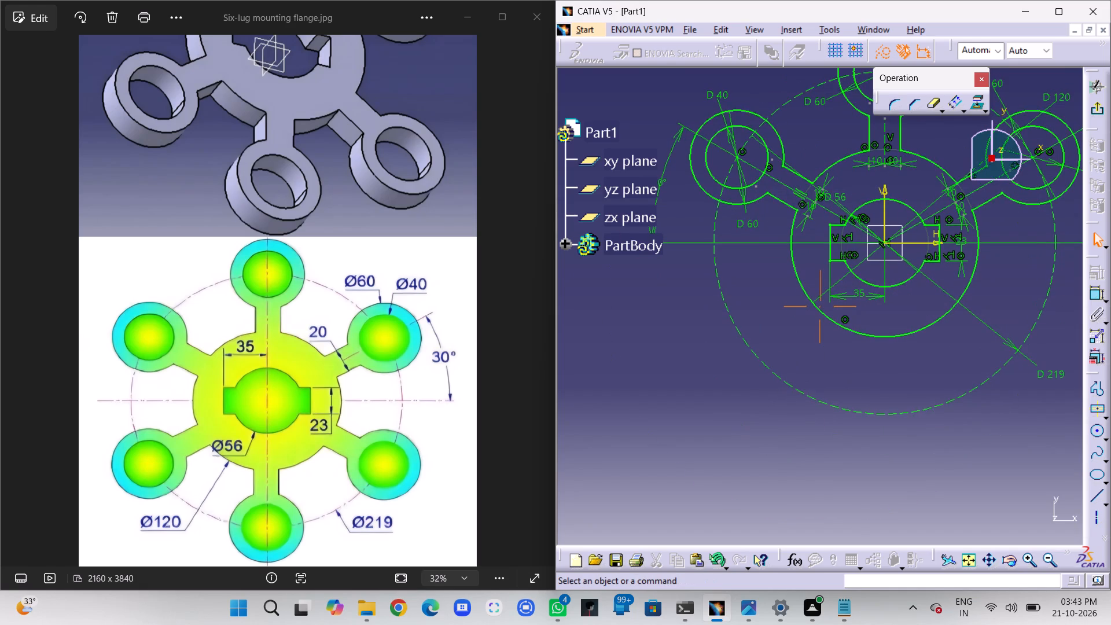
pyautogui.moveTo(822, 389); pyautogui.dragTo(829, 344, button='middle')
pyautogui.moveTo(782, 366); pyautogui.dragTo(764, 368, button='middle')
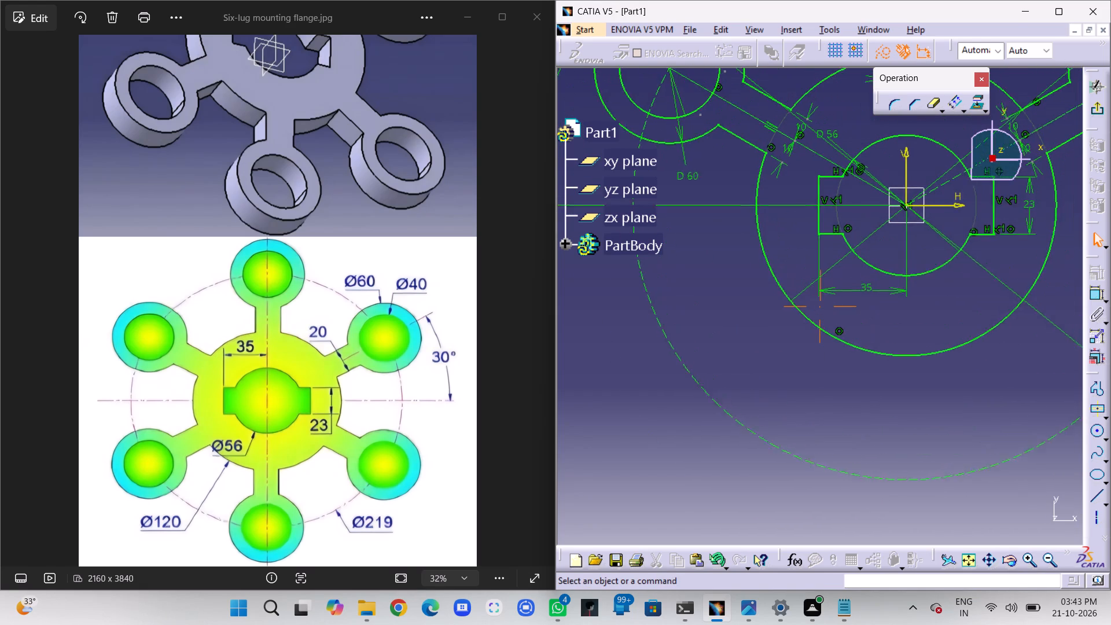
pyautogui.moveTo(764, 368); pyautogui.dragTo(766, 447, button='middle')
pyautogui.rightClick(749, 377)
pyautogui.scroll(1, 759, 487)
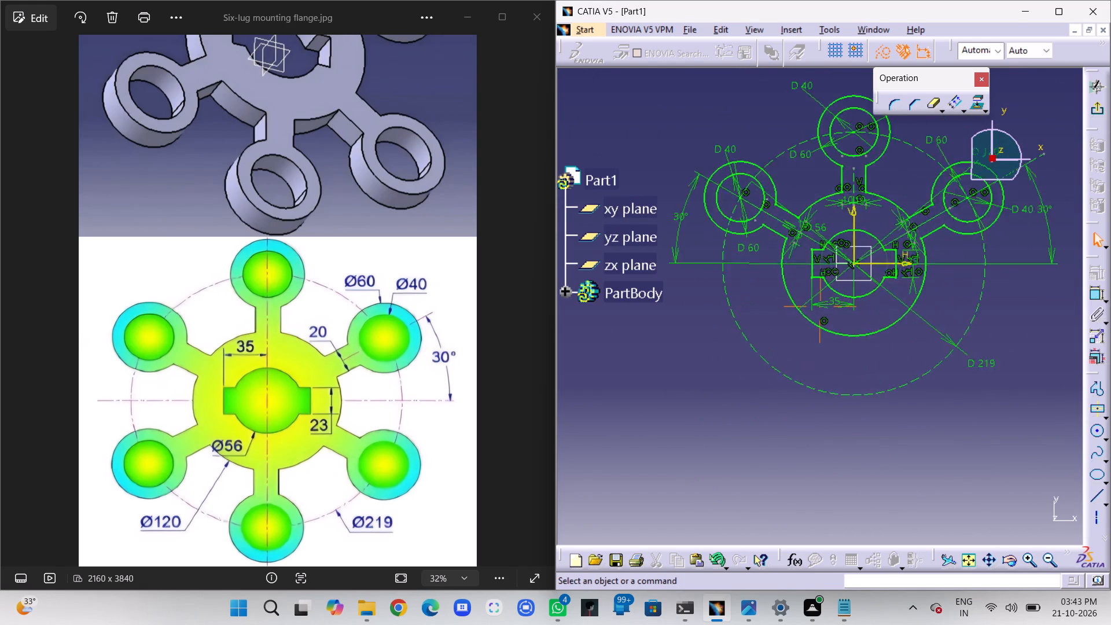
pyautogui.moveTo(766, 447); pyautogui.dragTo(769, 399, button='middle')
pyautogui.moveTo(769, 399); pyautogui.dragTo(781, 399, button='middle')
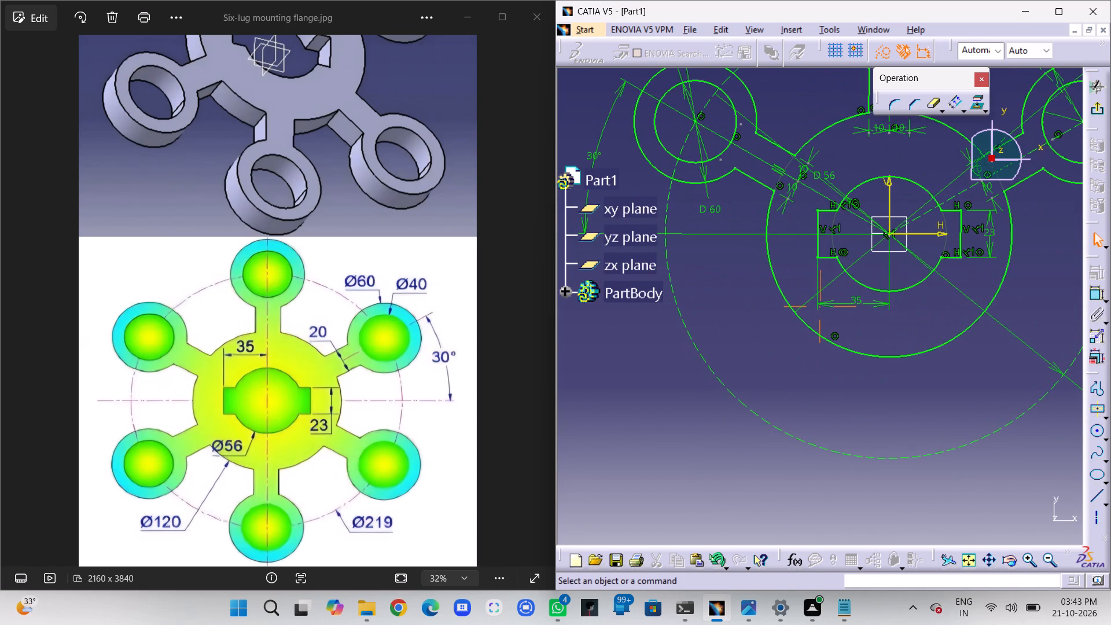
# Draw a standard, non-construction circle about 52 mm in diameter, centred on the 219 mm construction circle at the lower-left lug position.
pyautogui.moveTo(781, 399); pyautogui.dragTo(787, 436, button='middle')
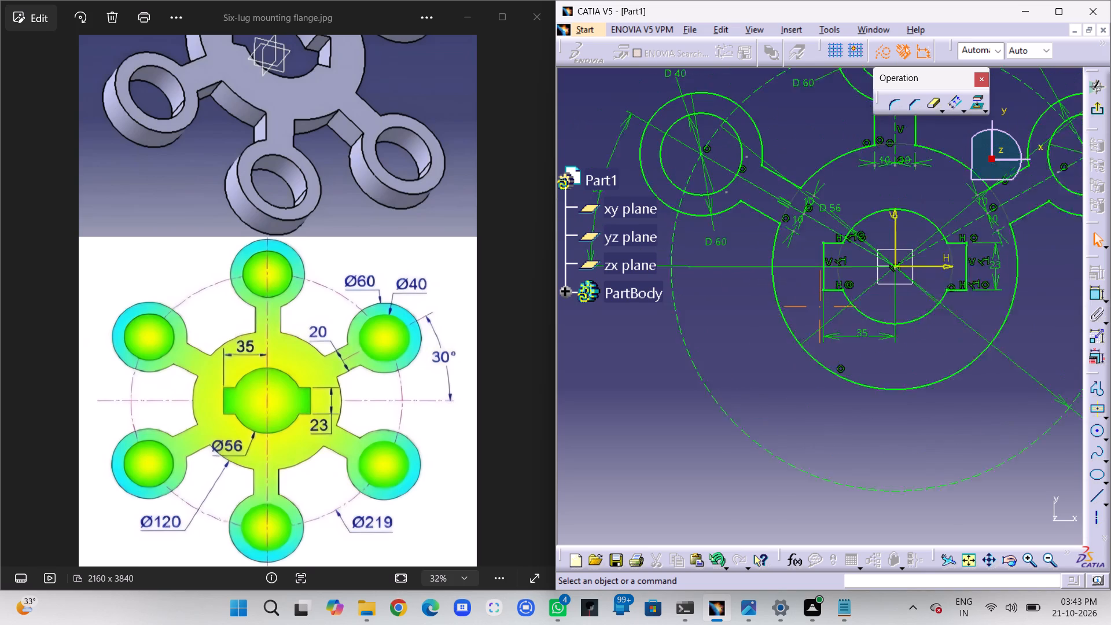
pyautogui.moveTo(787, 436); pyautogui.dragTo(752, 462, button='middle')
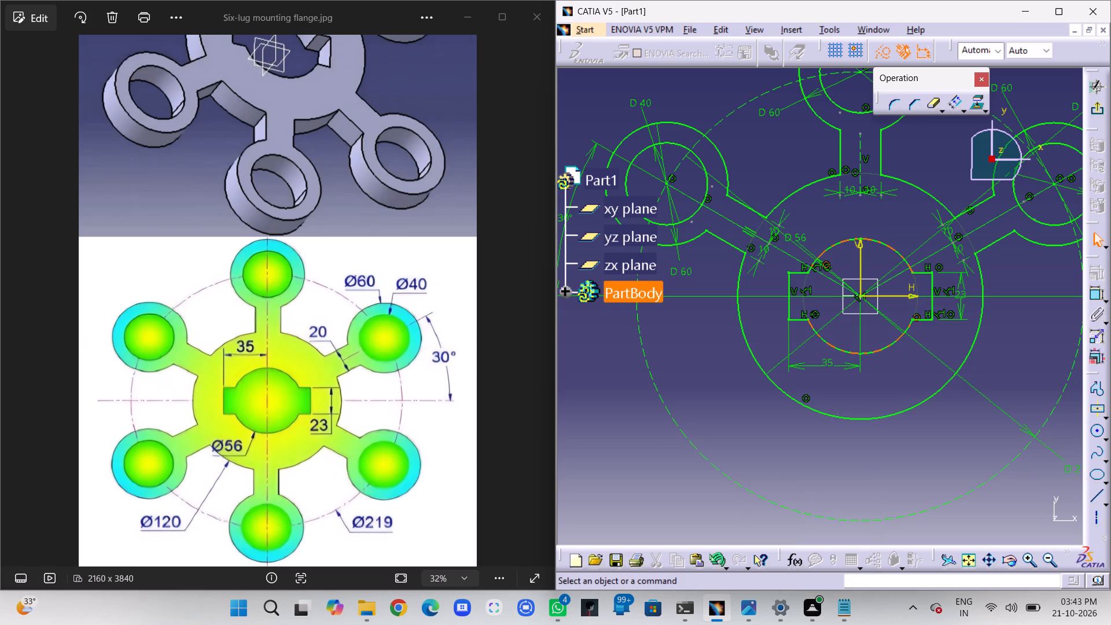
pyautogui.moveTo(799, 294); pyautogui.dragTo(903, 281, button='middle')
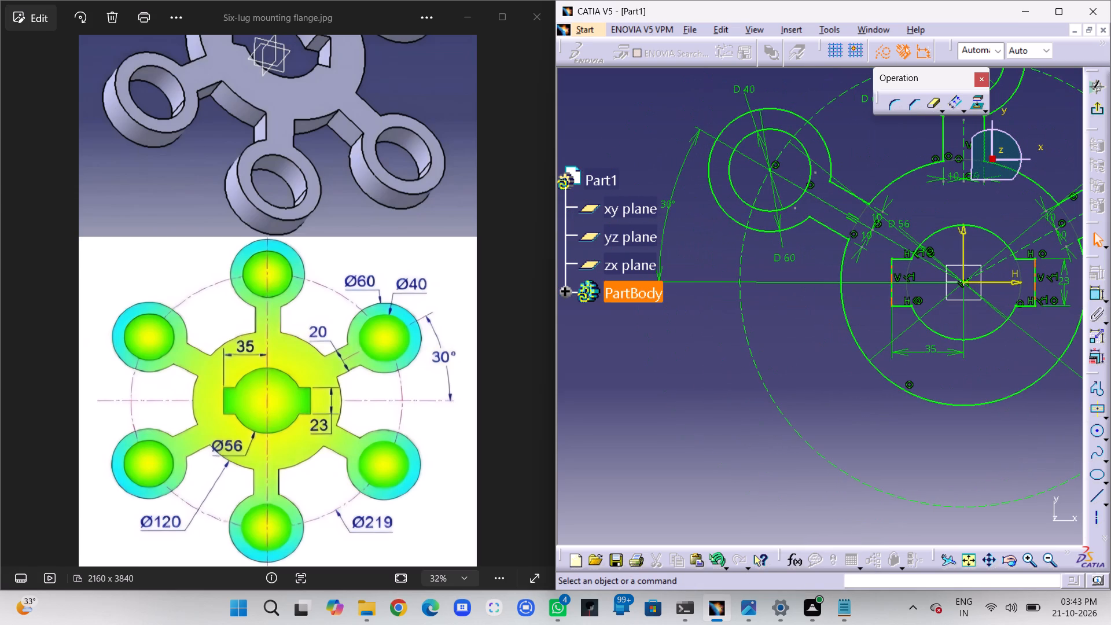
pyautogui.click(1099, 433)
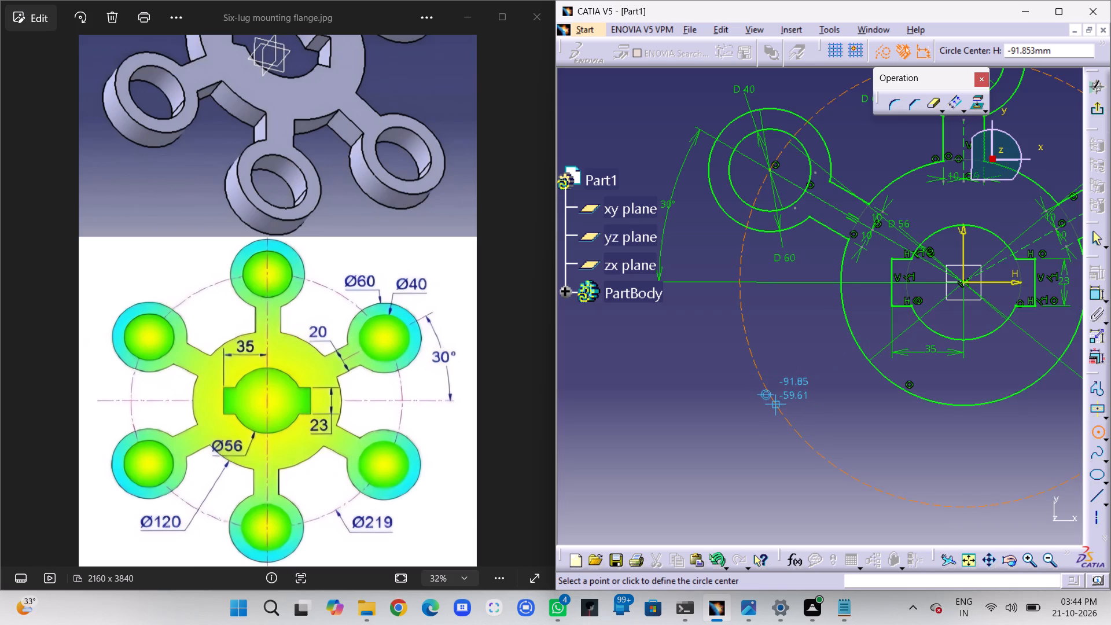
pyautogui.click(777, 409)
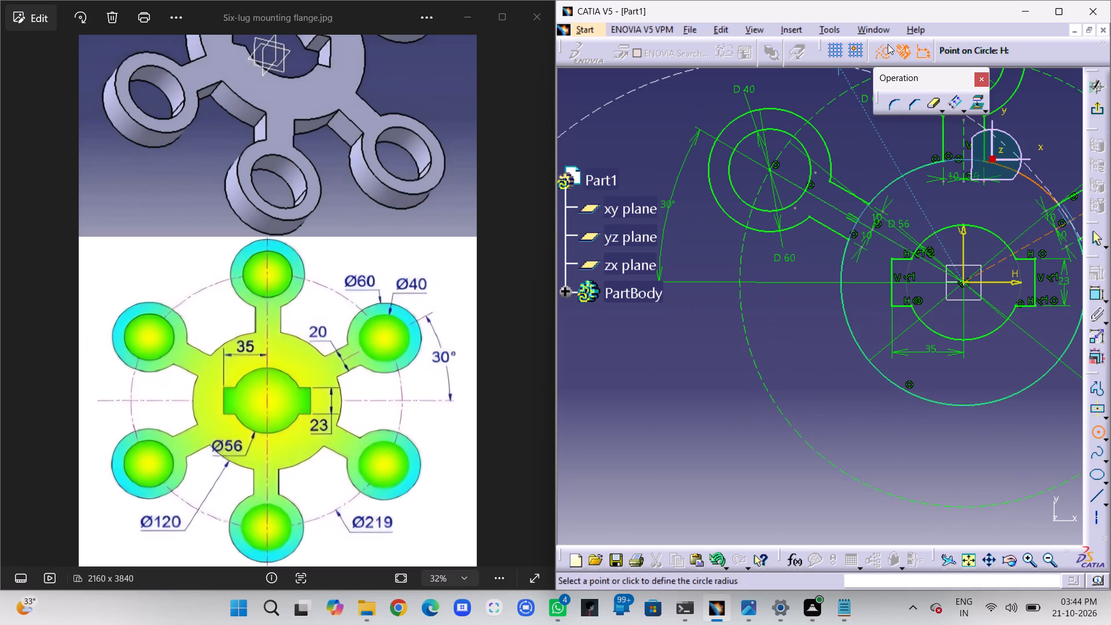
pyautogui.click(886, 48)
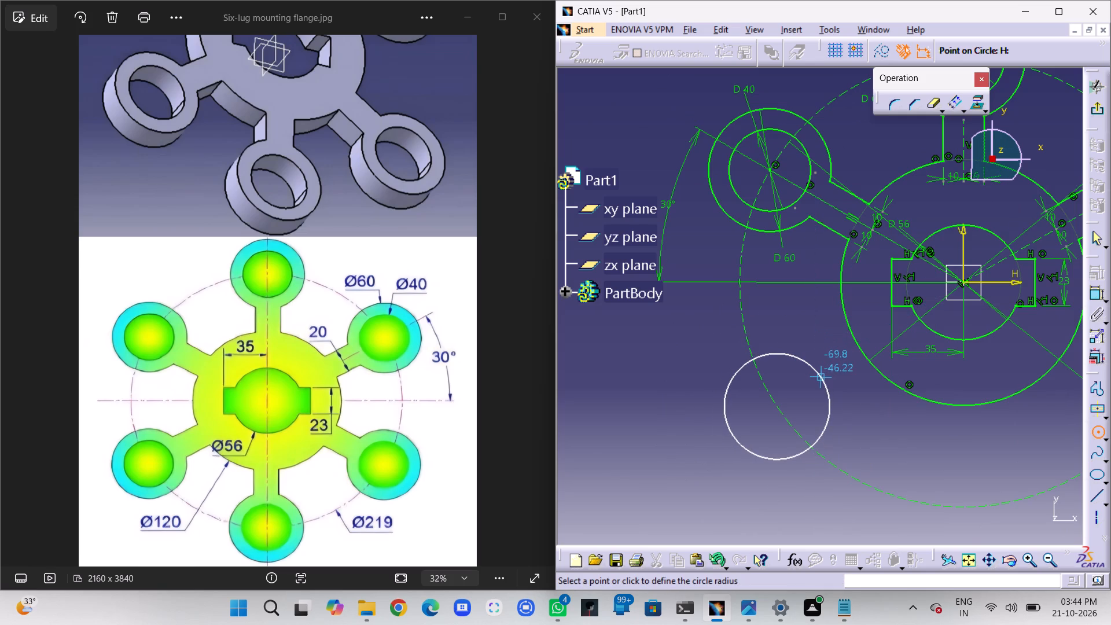
pyautogui.click(822, 379)
pyautogui.click(871, 425)
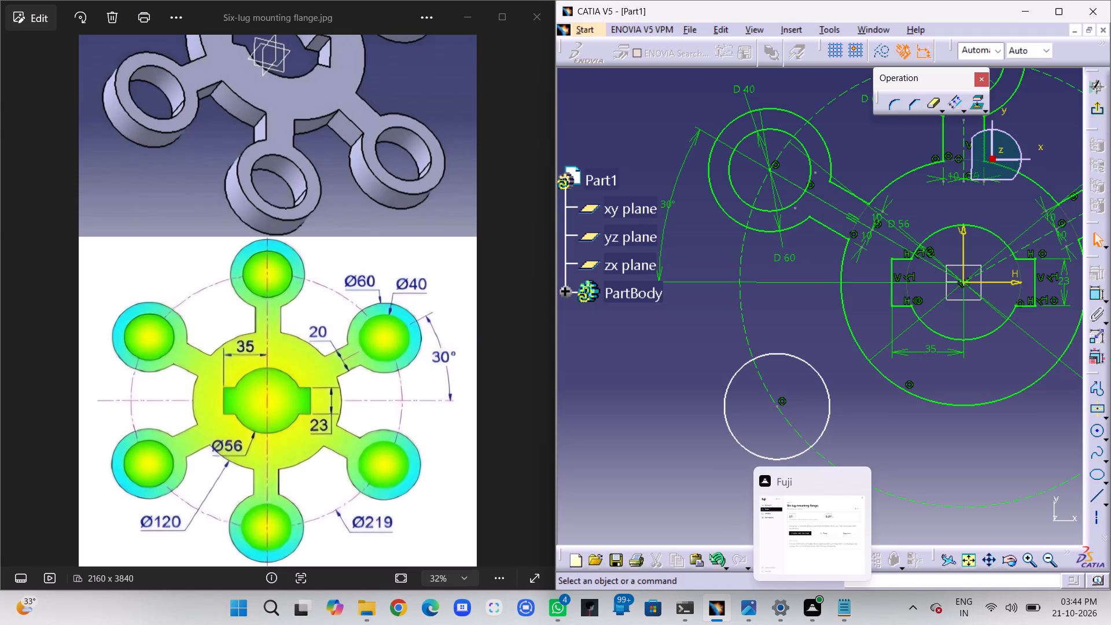
# Draw a smaller concentric circle about 26 mm in diameter at the lower-left lug's centre.
pyautogui.click(1097, 435)
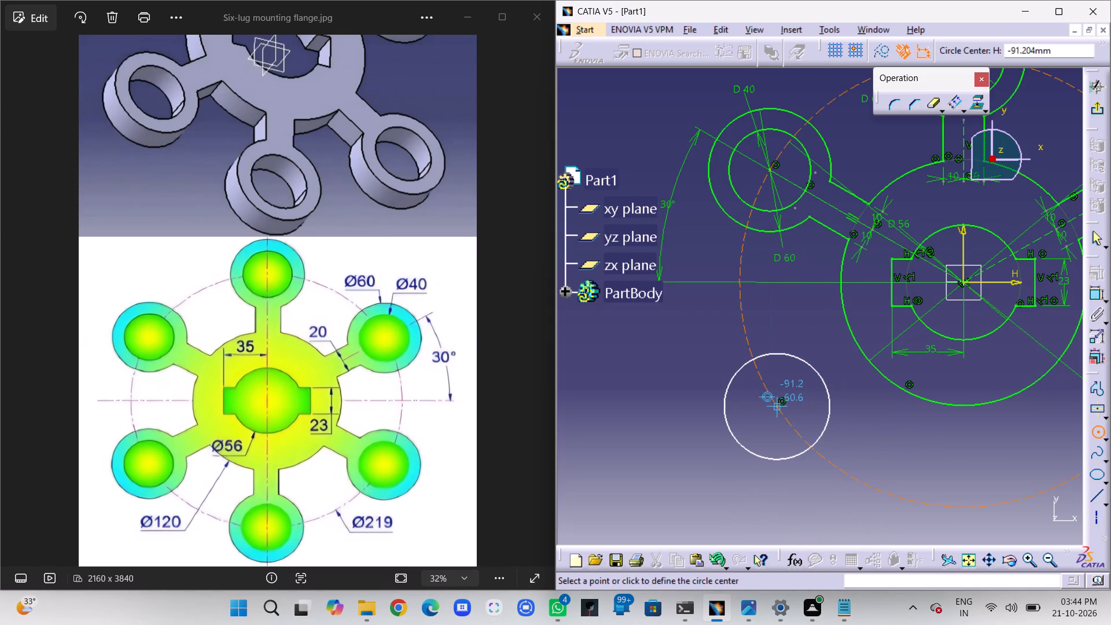
pyautogui.click(778, 407)
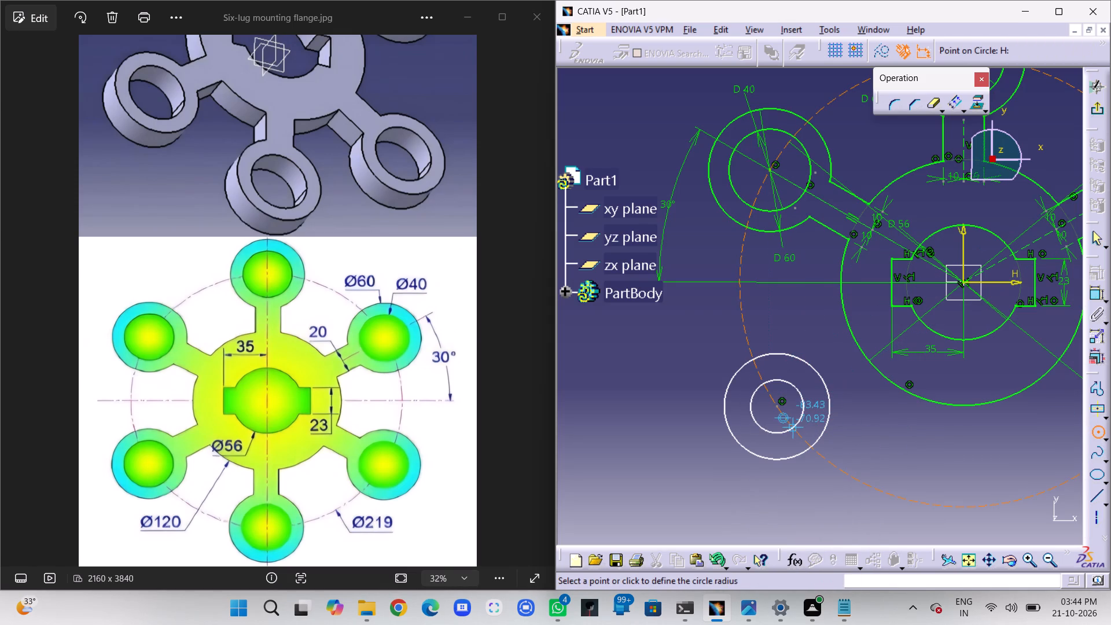
pyautogui.click(790, 429)
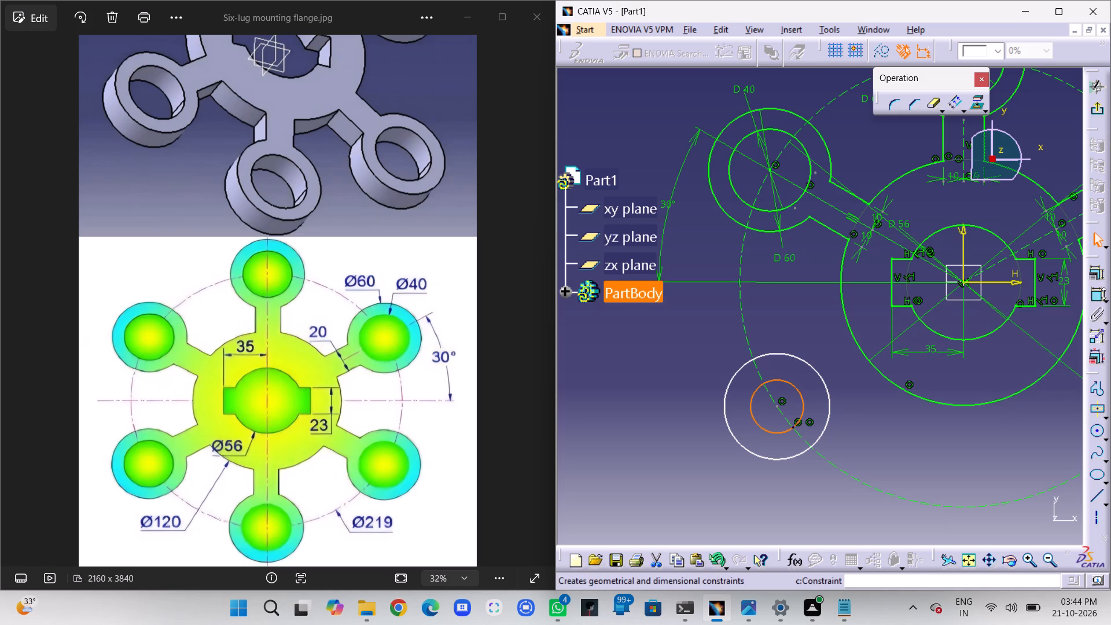
# Dimension the lower-left lug's inner circle and set its diameter to 40 mm.
pyautogui.click(1095, 297)
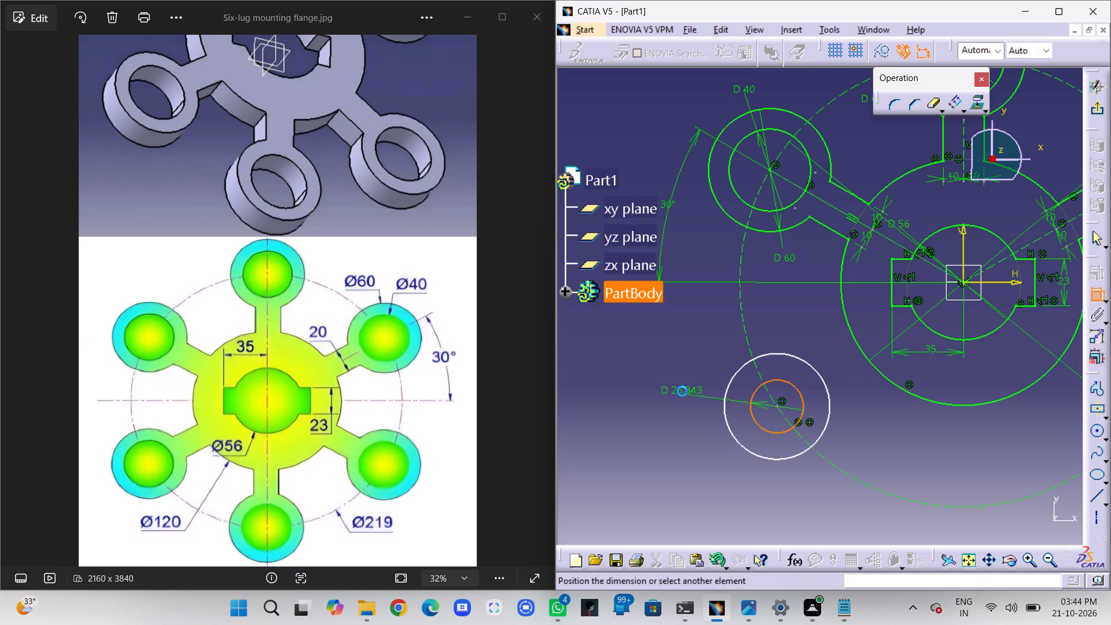
pyautogui.click(676, 373)
pyautogui.doubleClick(680, 369)
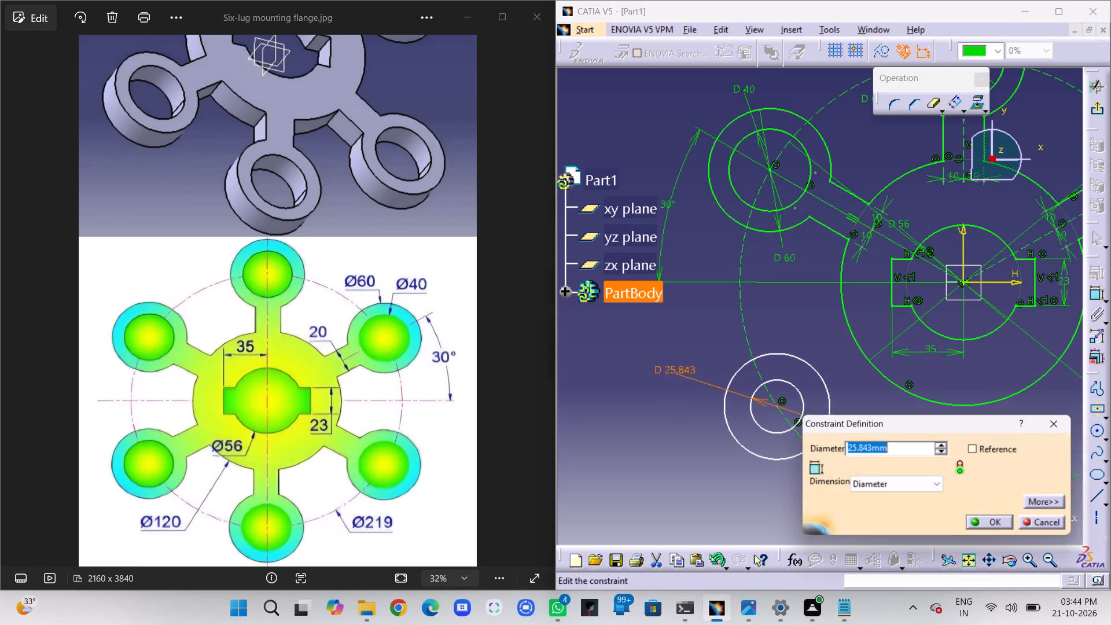
pyautogui.write('40')
pyautogui.press('Return')
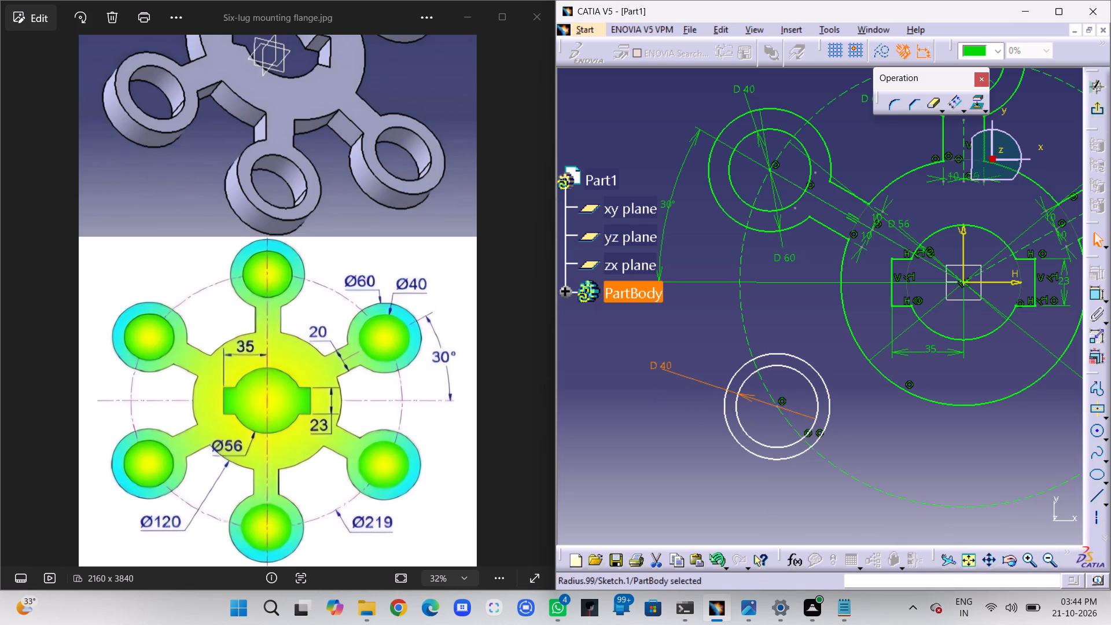
# Dimension the lower-left lug's outer circle and set its diameter to 60 mm.
pyautogui.click(738, 367)
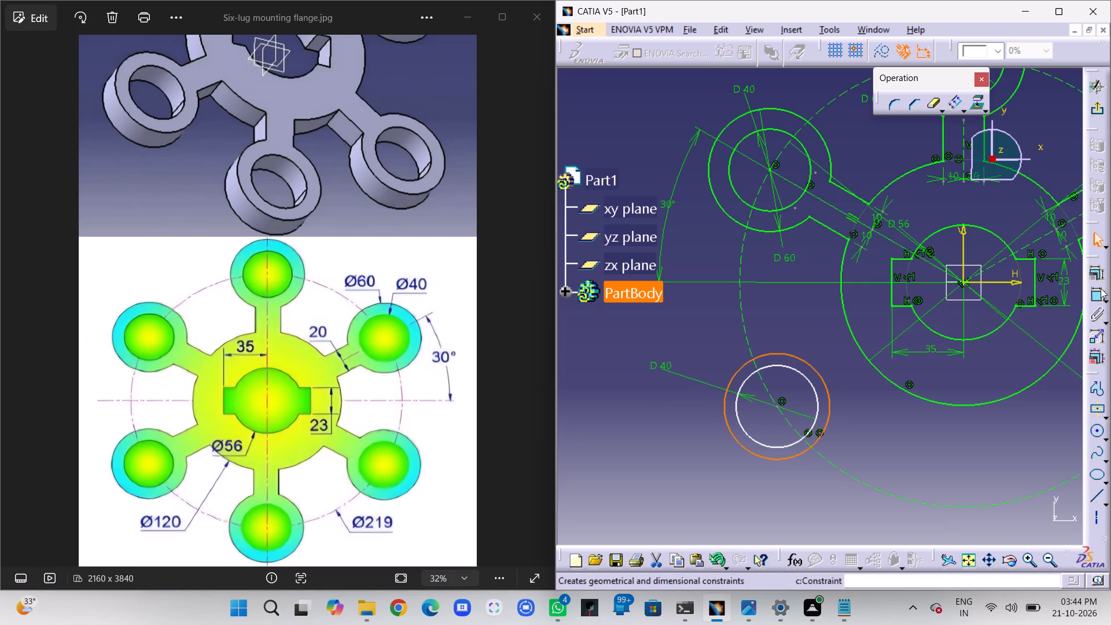
pyautogui.click(1094, 295)
pyautogui.tripleClick(638, 416)
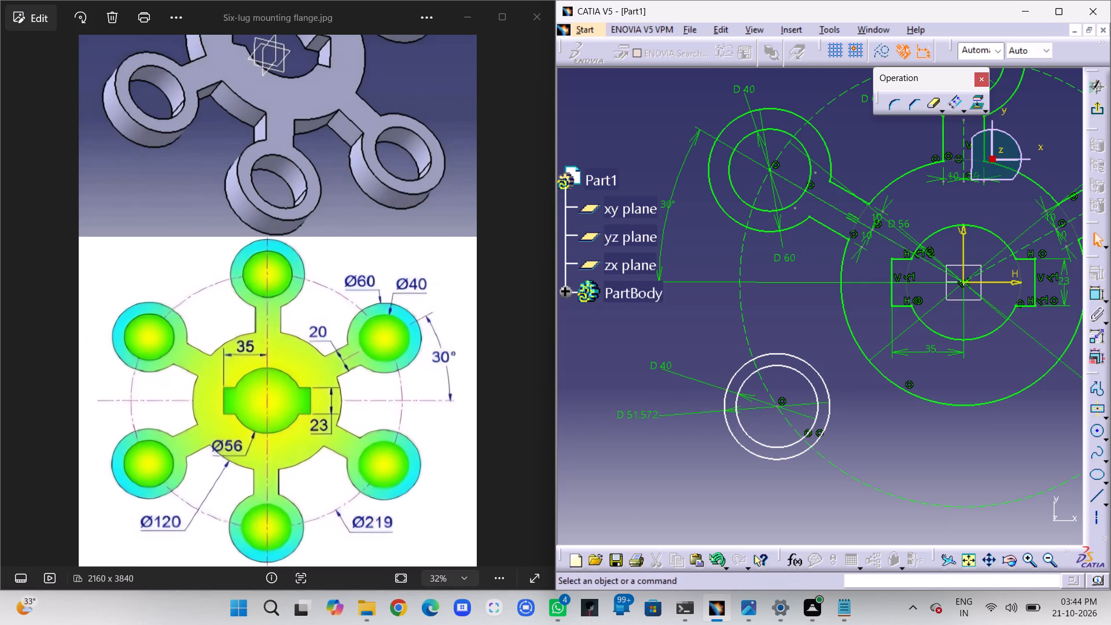
pyautogui.doubleClick(638, 416)
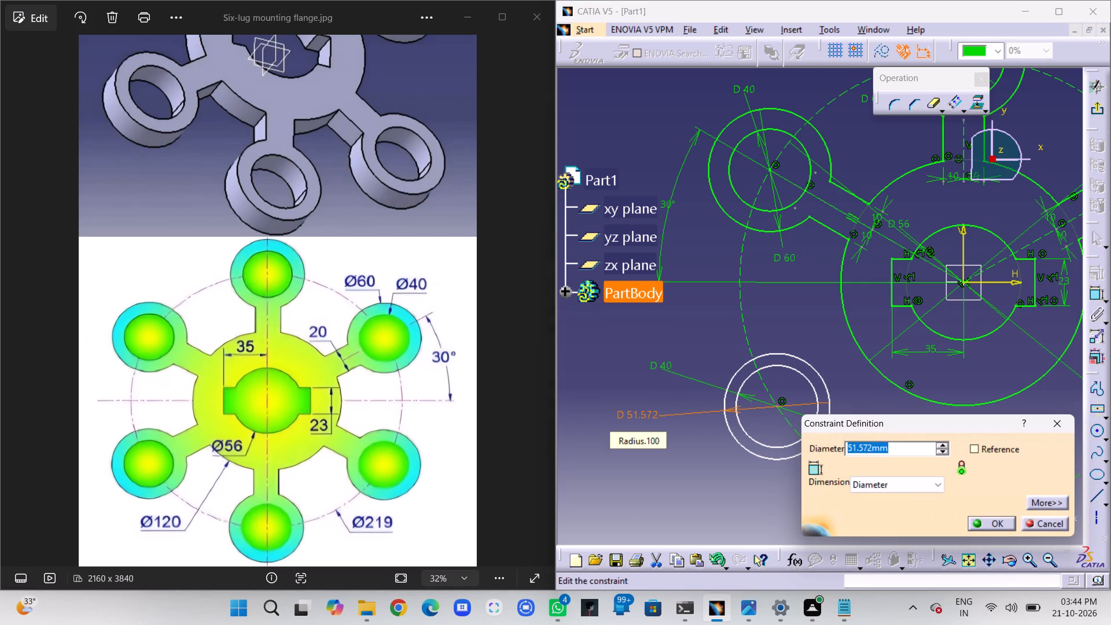
pyautogui.write('60')
pyautogui.press('Return')
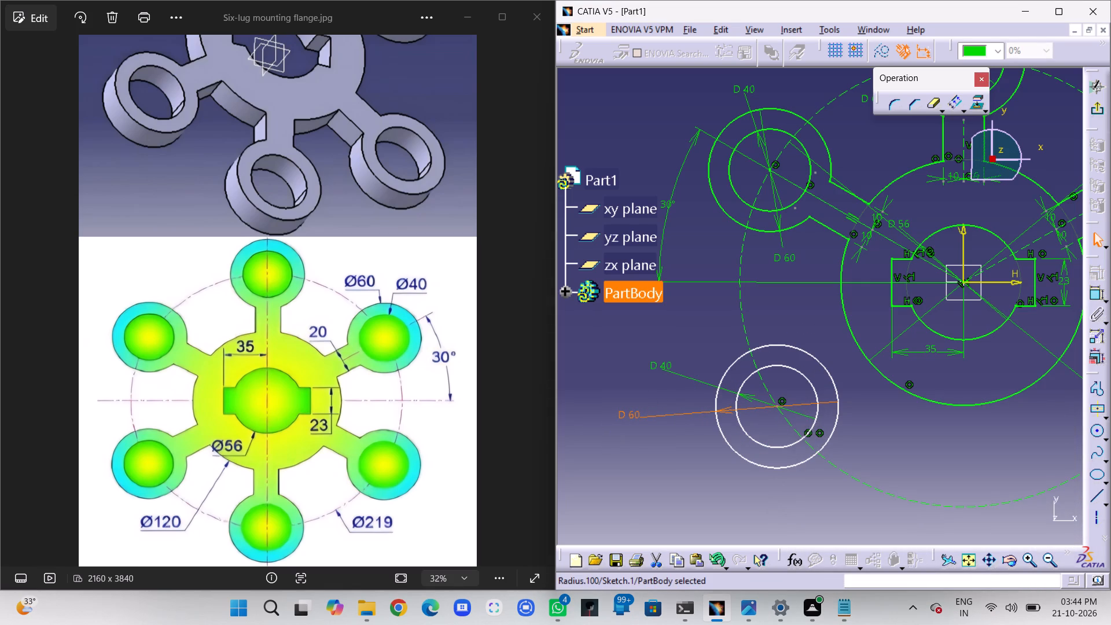
pyautogui.click(597, 372)
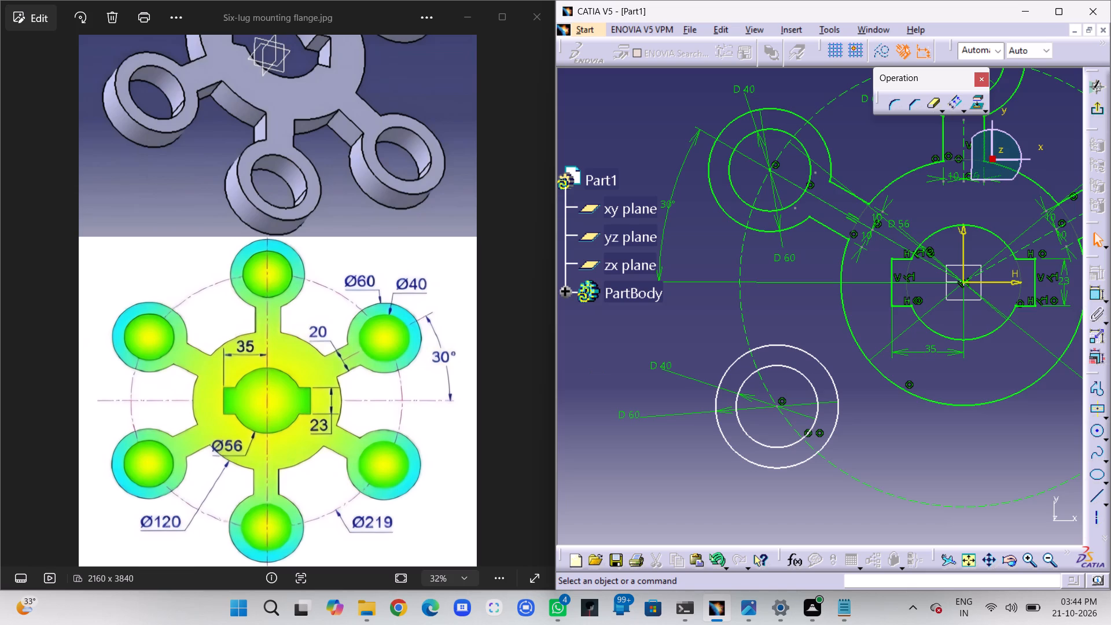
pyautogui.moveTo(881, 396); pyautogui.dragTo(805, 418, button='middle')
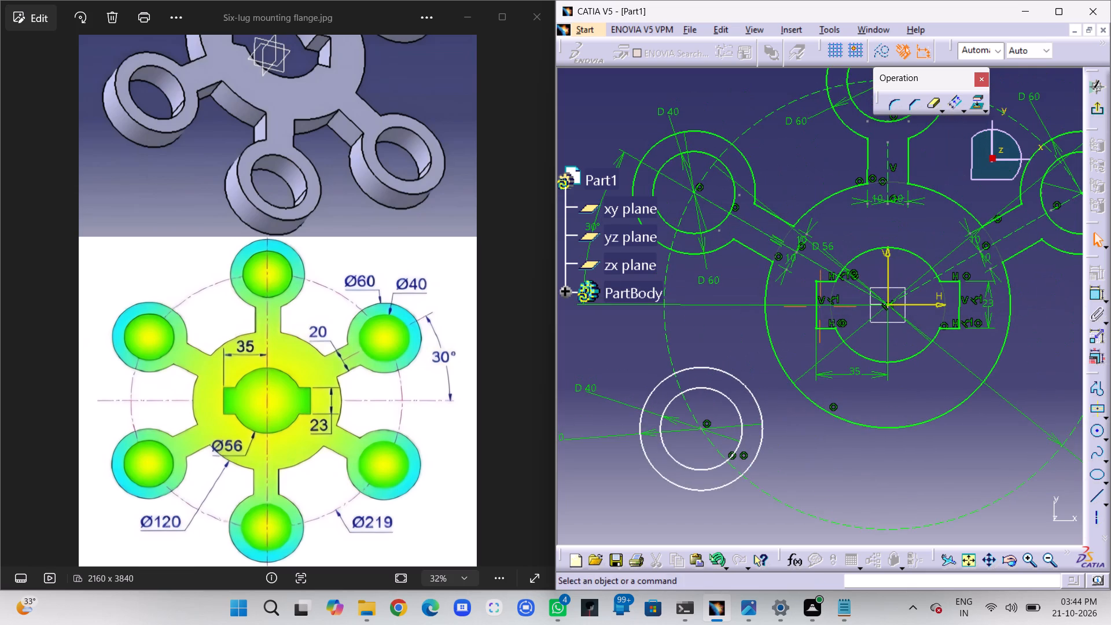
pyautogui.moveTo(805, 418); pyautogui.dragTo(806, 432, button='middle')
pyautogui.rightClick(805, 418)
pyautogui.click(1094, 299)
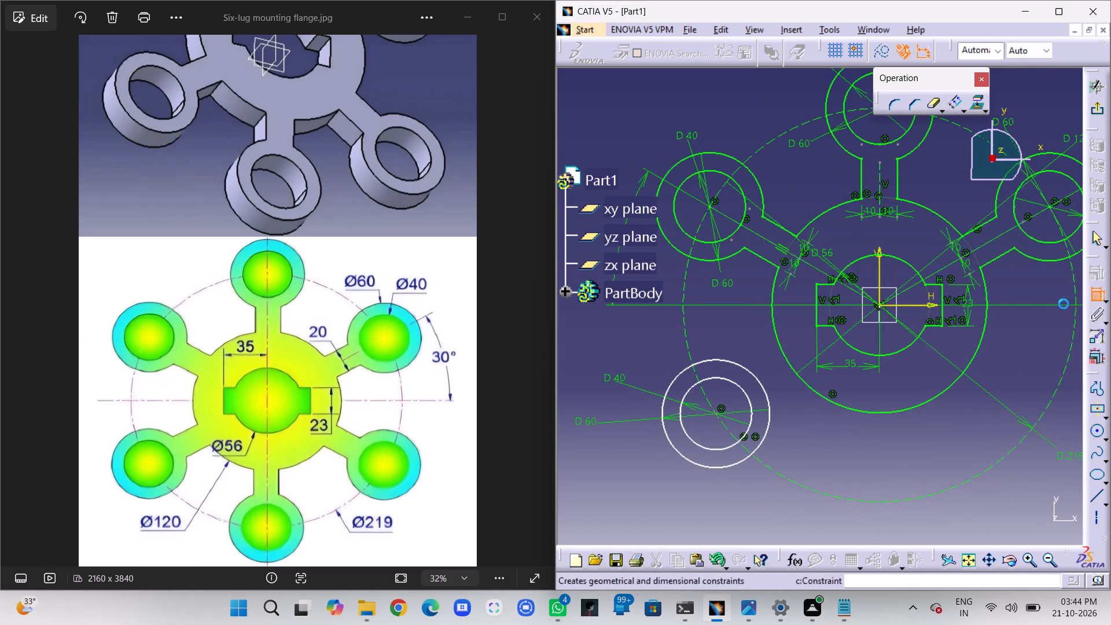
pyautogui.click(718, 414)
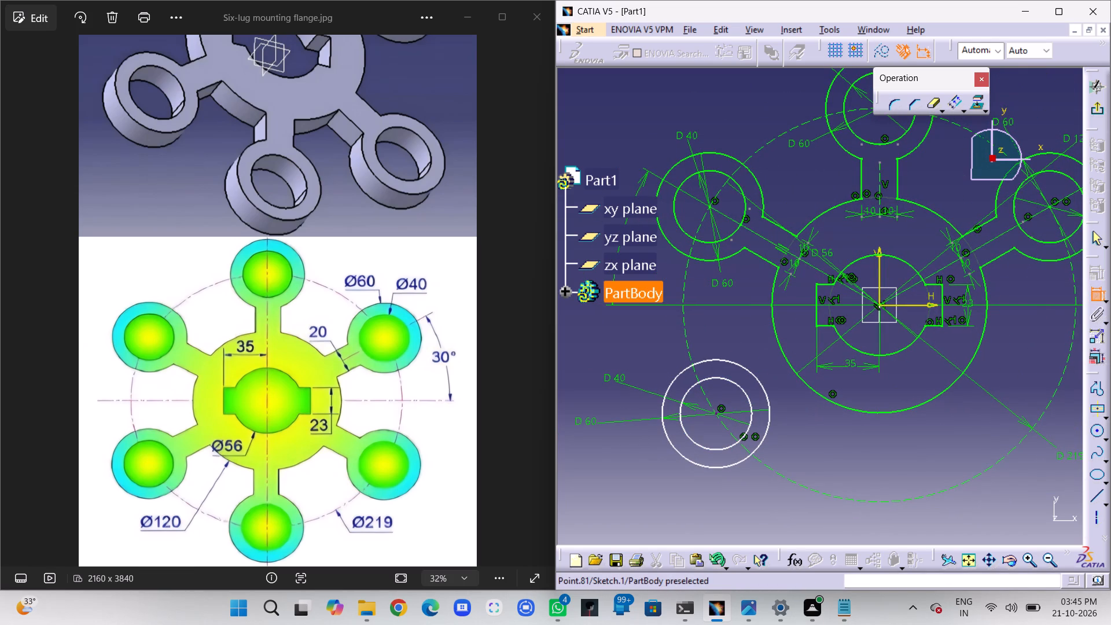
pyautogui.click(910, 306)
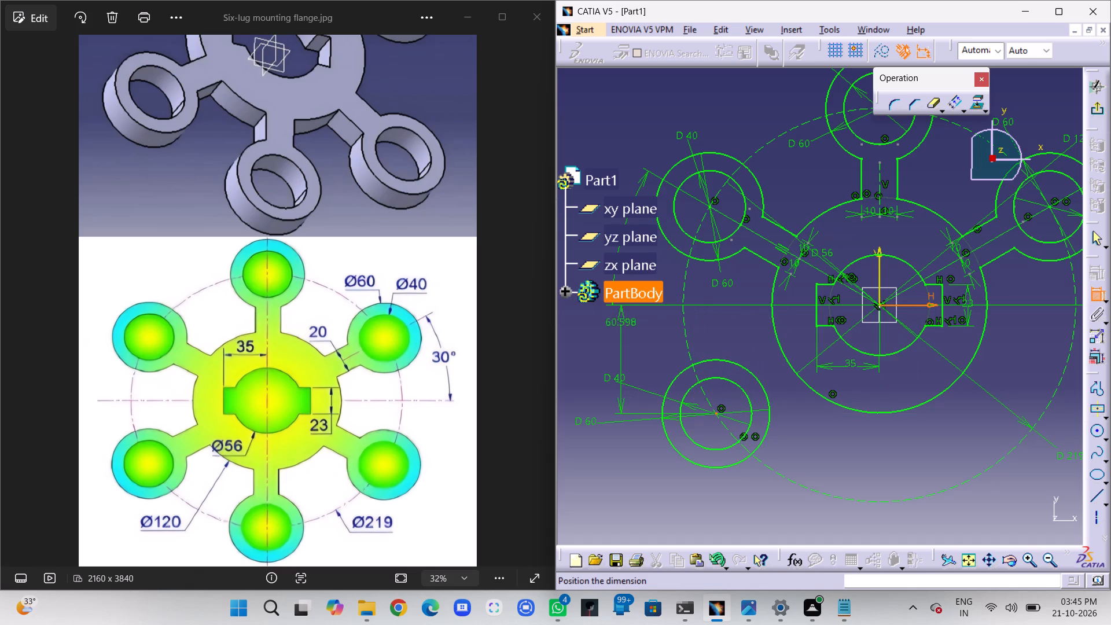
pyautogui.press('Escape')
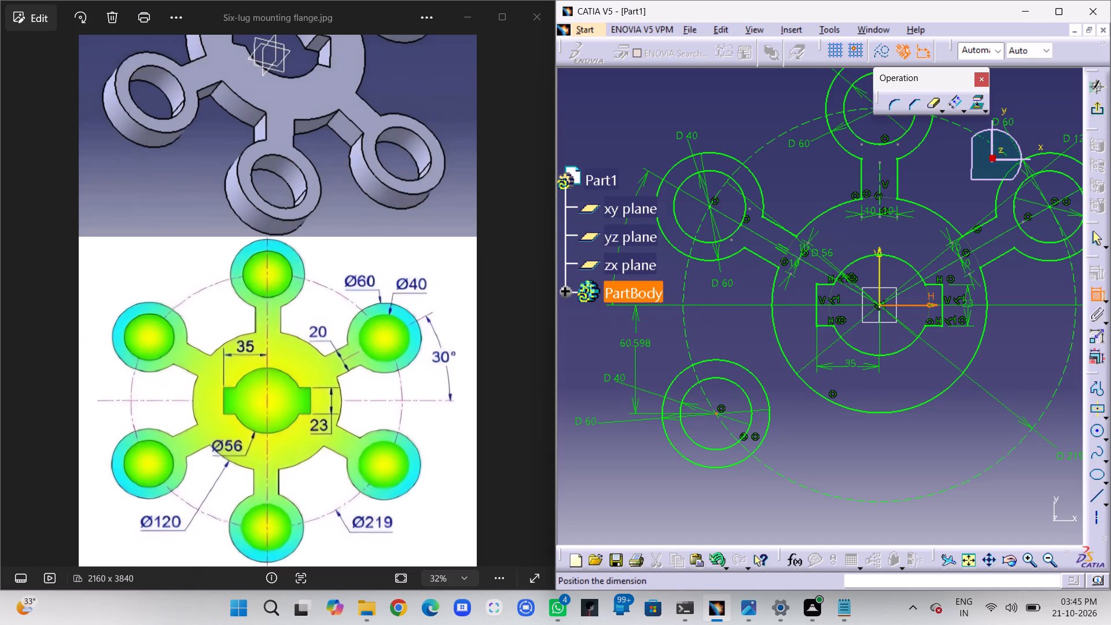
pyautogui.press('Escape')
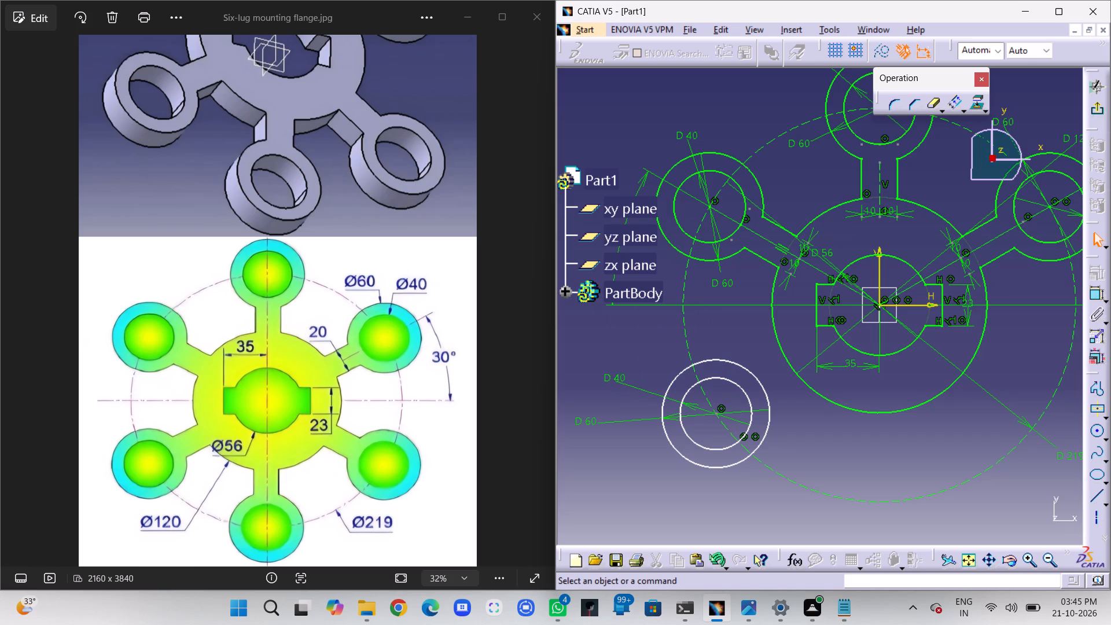
# Draw an axis line from the sketch origin to the centre of the lower-left lug.
pyautogui.click(1096, 517)
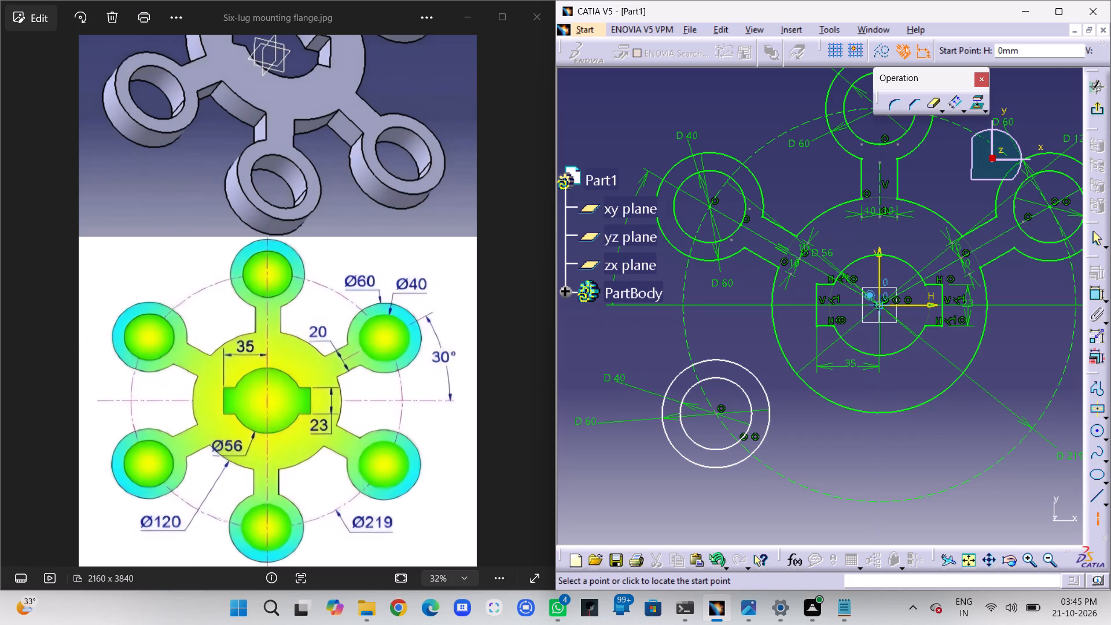
pyautogui.click(880, 304)
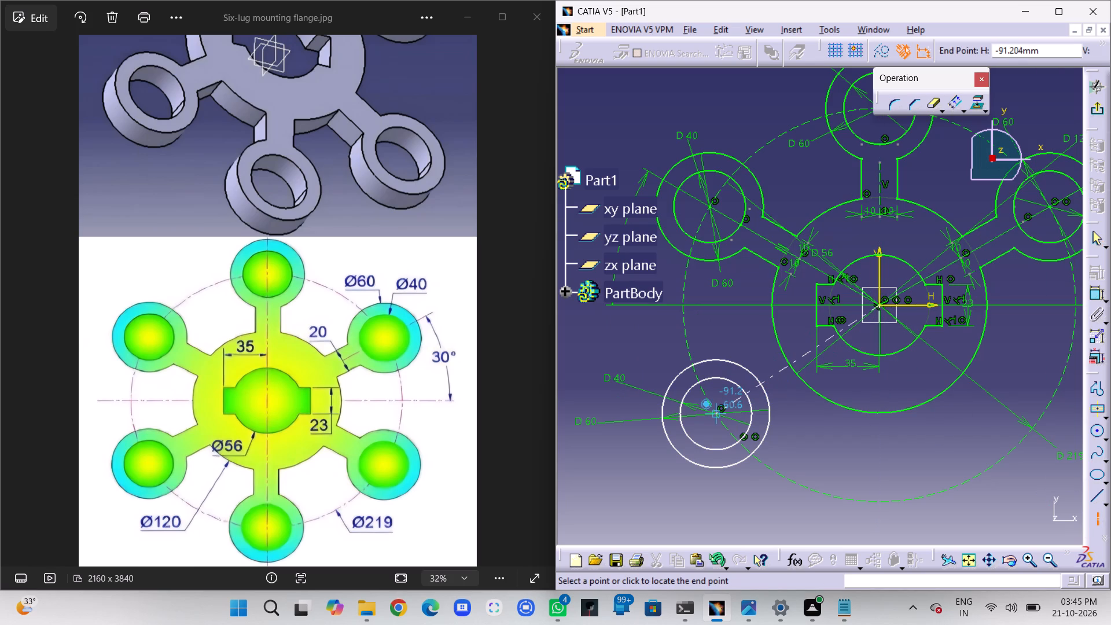
pyautogui.click(715, 416)
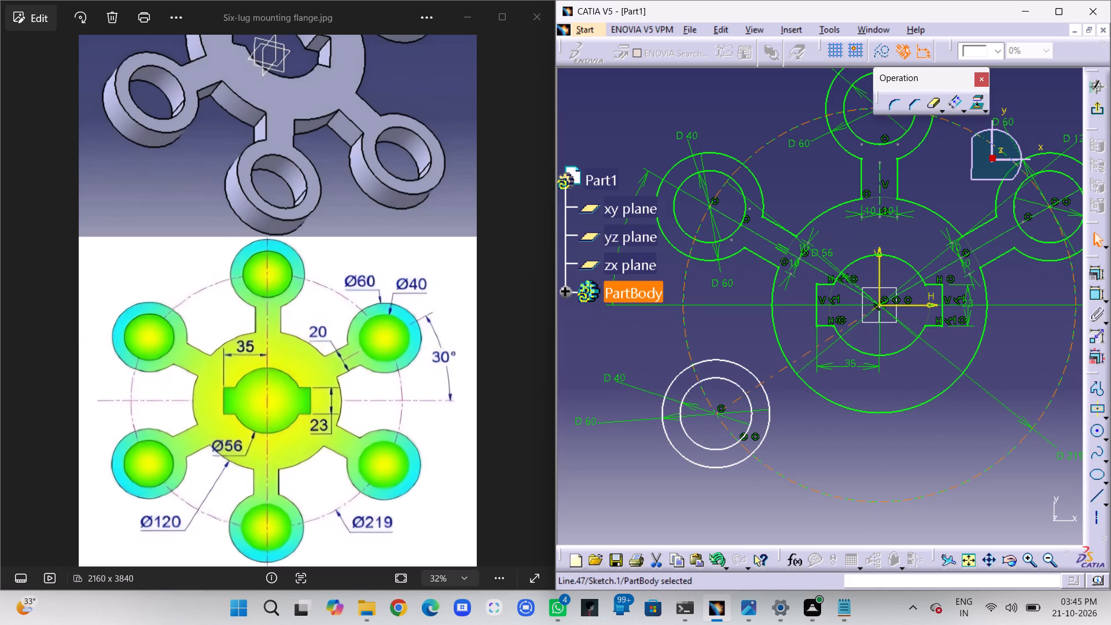
pyautogui.click(706, 435)
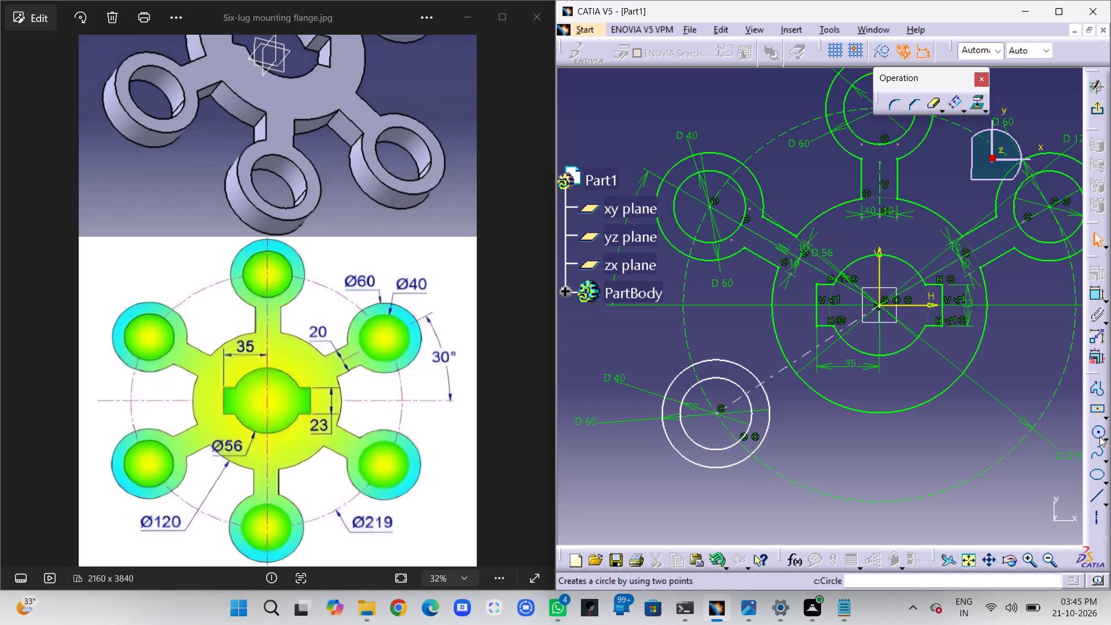
# Add an angle dimension between the lower-left lug's axis line and the vertical sketch axis.
pyautogui.click(1092, 296)
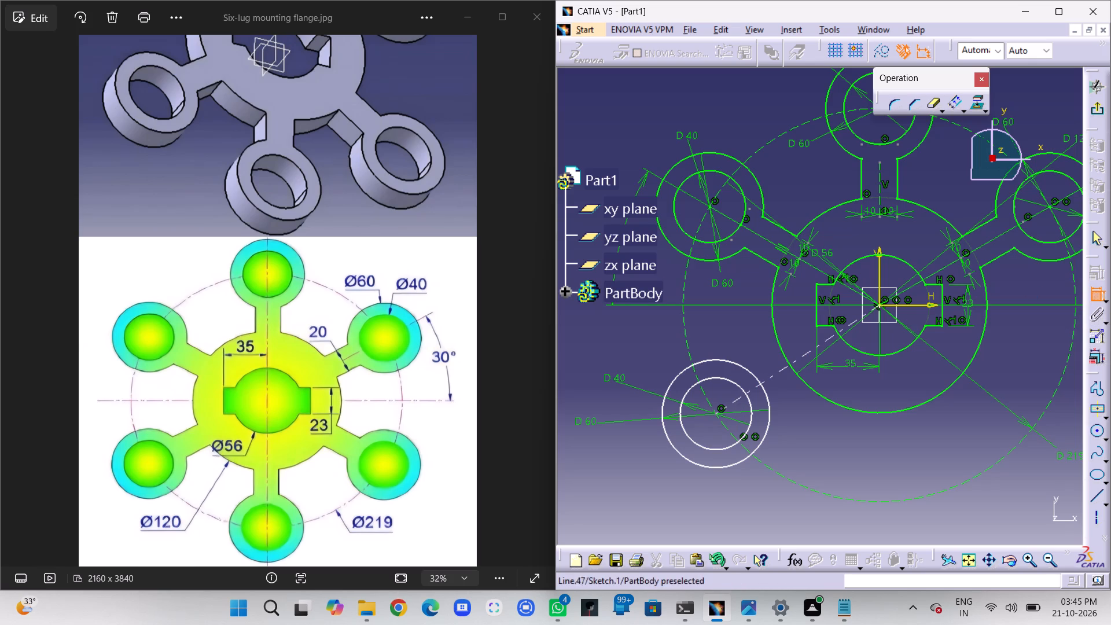
pyautogui.click(776, 371)
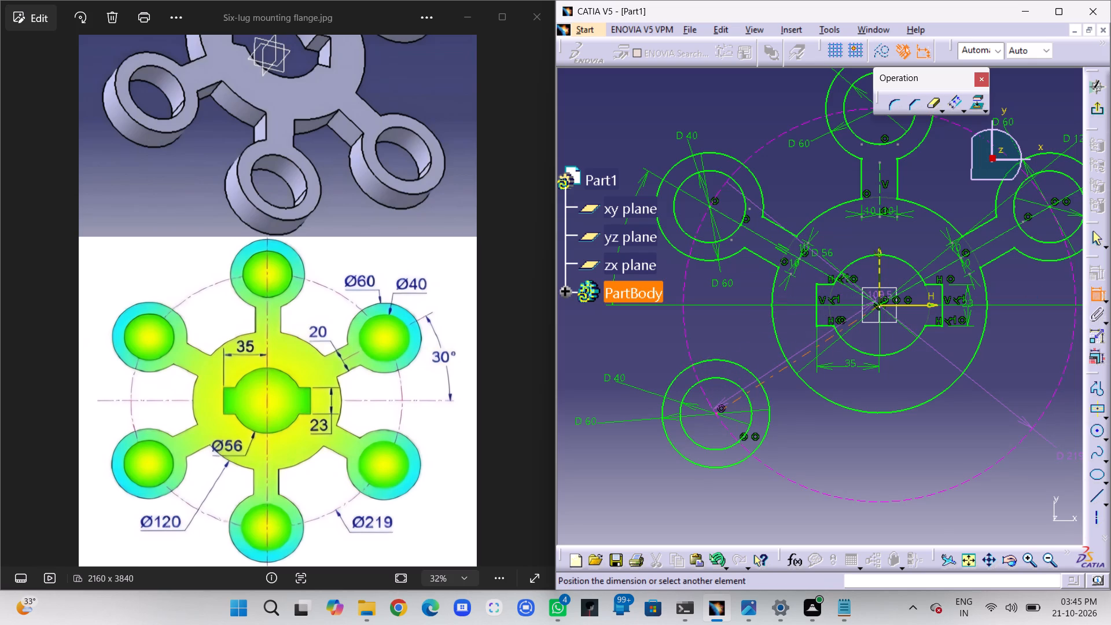
pyautogui.click(878, 282)
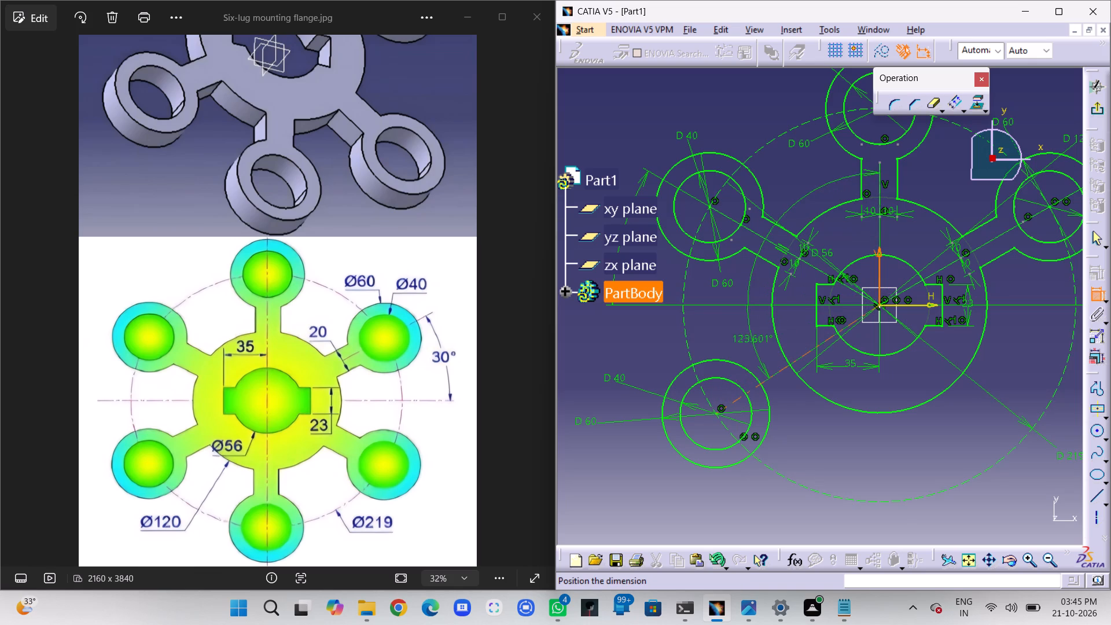
pyautogui.click(751, 327)
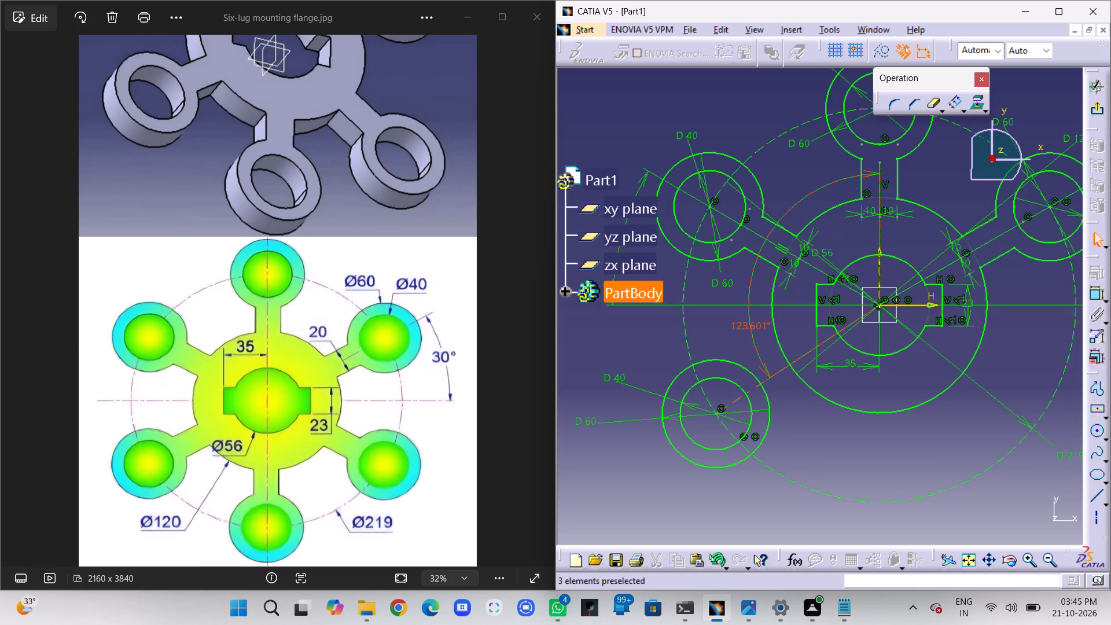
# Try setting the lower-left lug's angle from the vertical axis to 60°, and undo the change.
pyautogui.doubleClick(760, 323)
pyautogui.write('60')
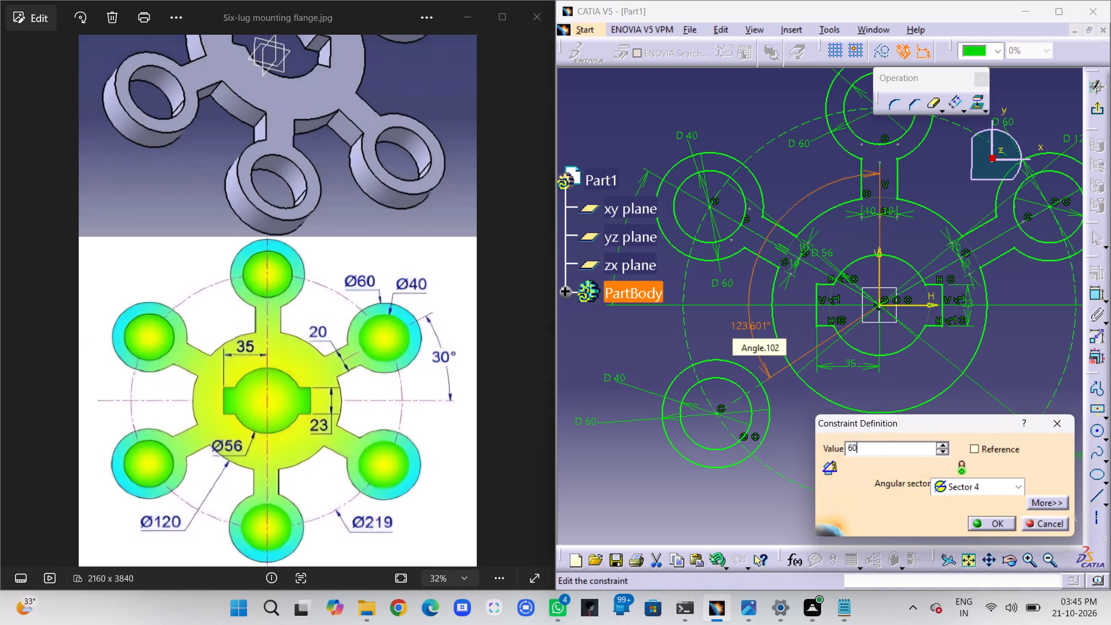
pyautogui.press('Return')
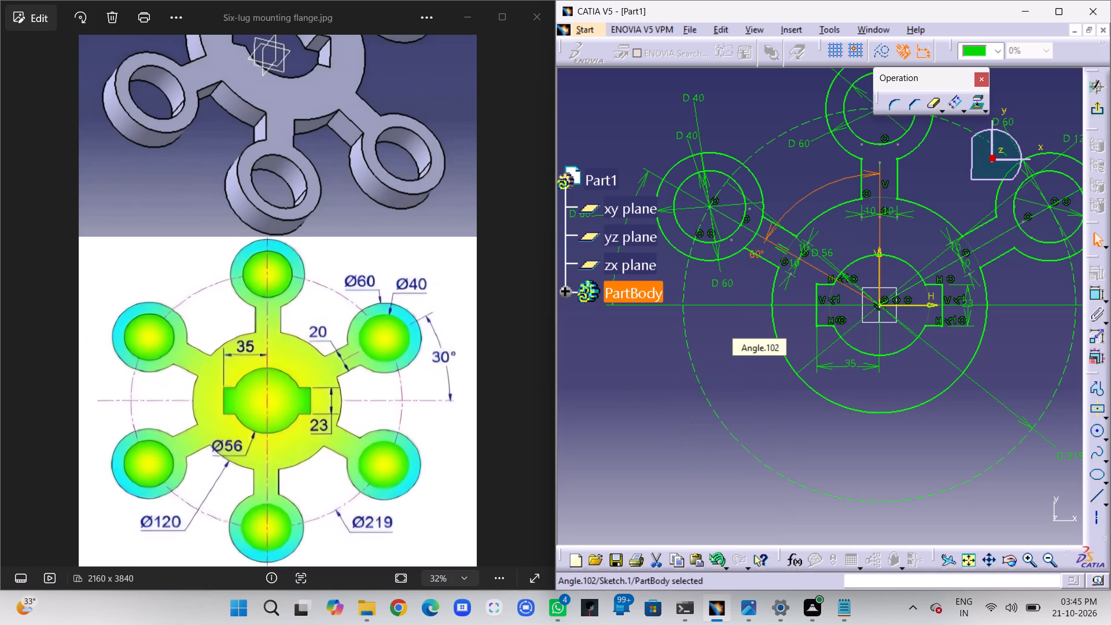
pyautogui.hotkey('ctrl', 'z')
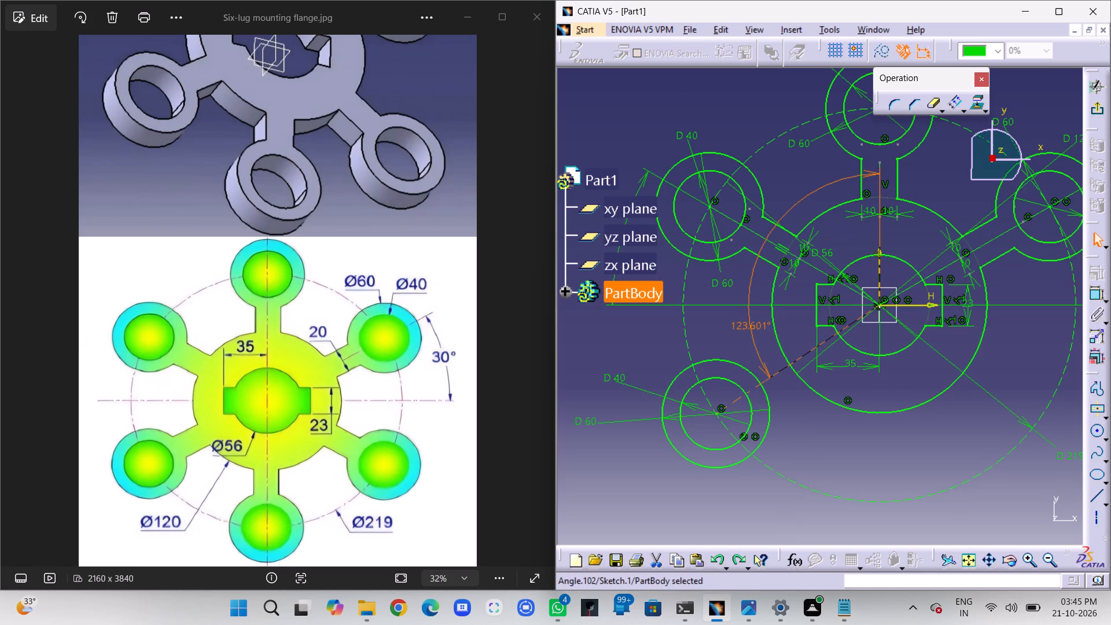
# Set the angle between the lower-left lug's axis line and the vertical sketch axis to 120°.
pyautogui.doubleClick(743, 329)
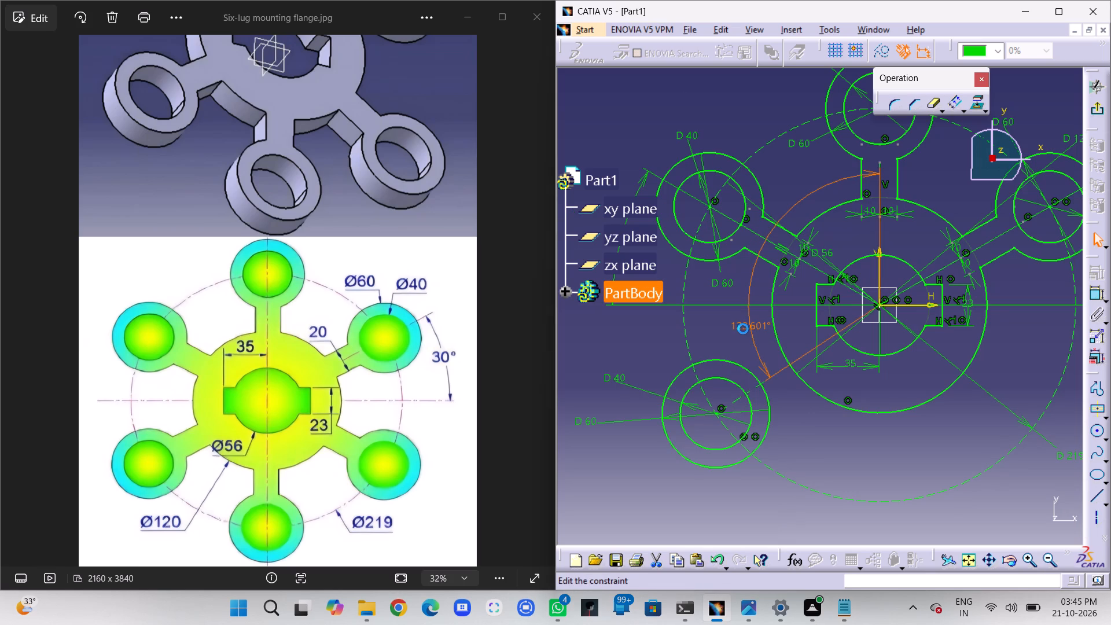
pyautogui.write('120')
pyautogui.press('Return')
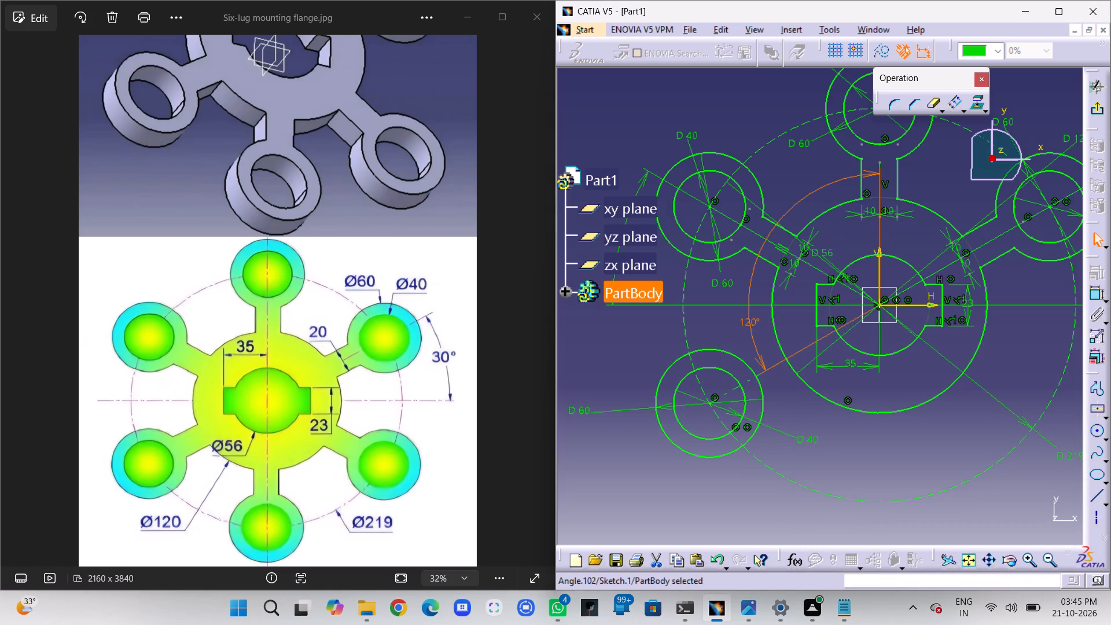
pyautogui.click(729, 329)
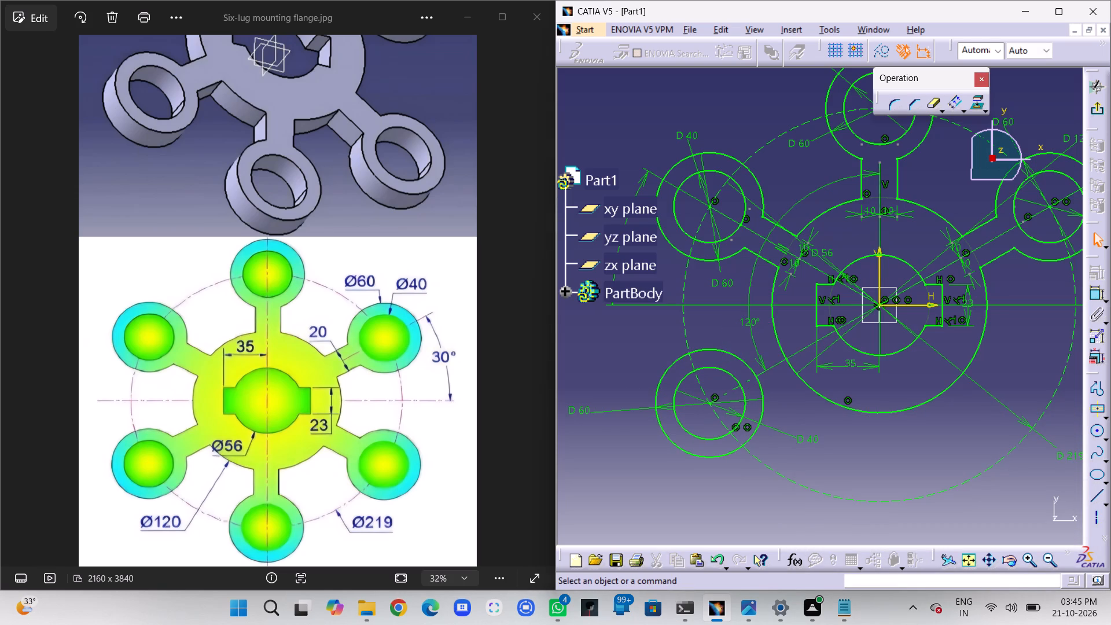
# Draw a line along the lower-left lug's axis, from the lug's inner circle towards the hub, stopping outside the 120 mm circle.
pyautogui.moveTo(727, 327); pyautogui.dragTo(818, 128, button='middle')
pyautogui.rightClick(777, 240)
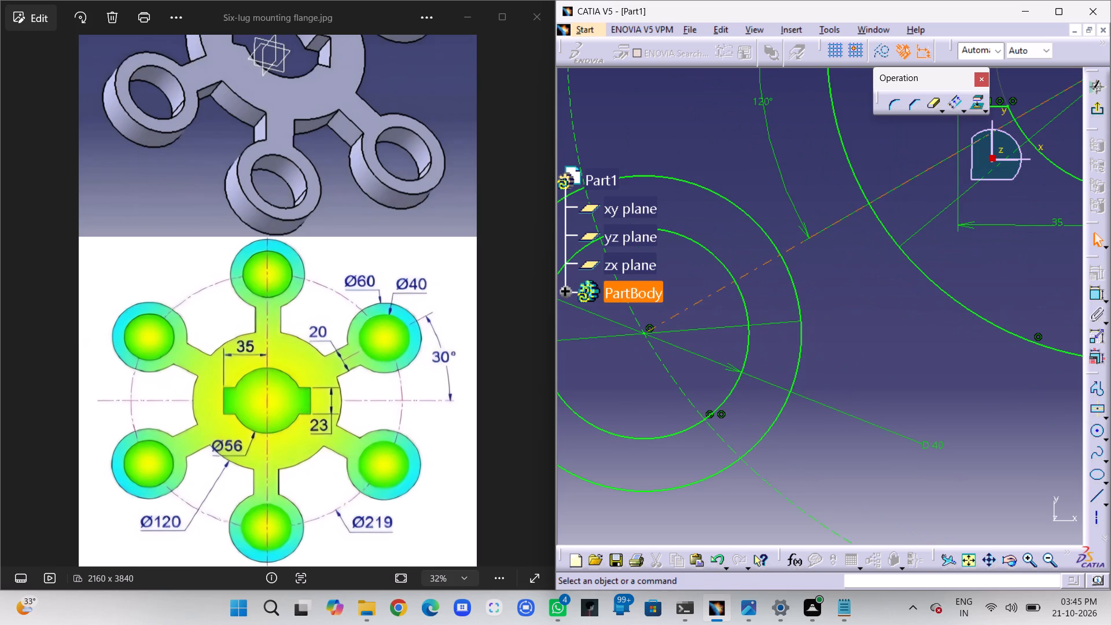
pyautogui.moveTo(824, 329); pyautogui.dragTo(936, 310, button='middle')
pyautogui.rightClick(934, 284)
pyautogui.moveTo(955, 288); pyautogui.dragTo(955, 291, button='middle')
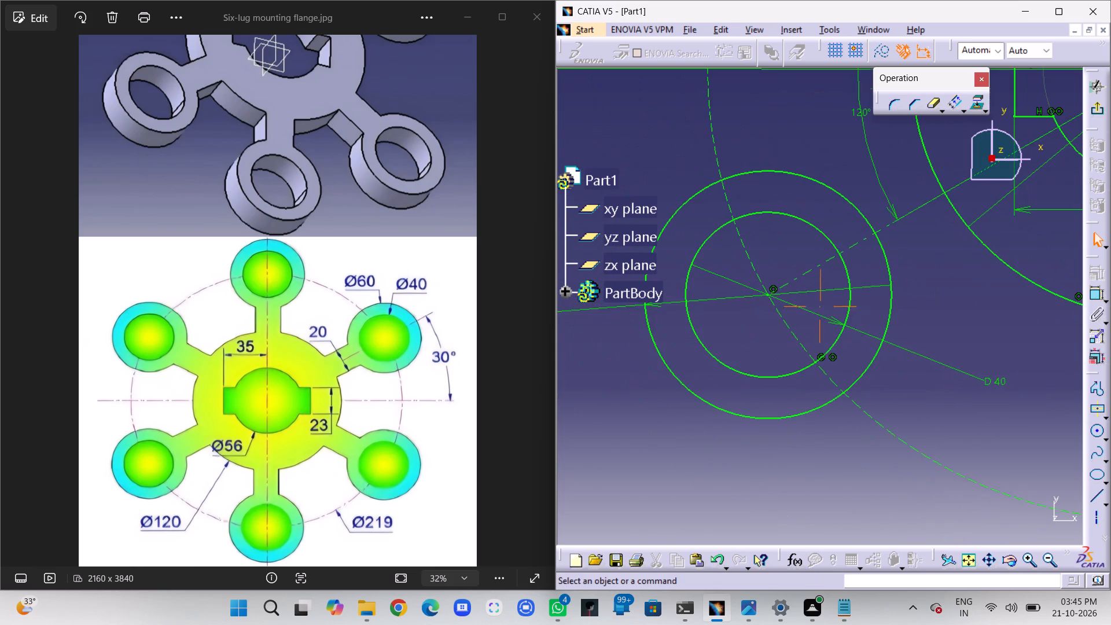
pyautogui.moveTo(955, 291); pyautogui.dragTo(917, 367, button='middle')
pyautogui.rightClick(911, 356)
pyautogui.middleClick(917, 367)
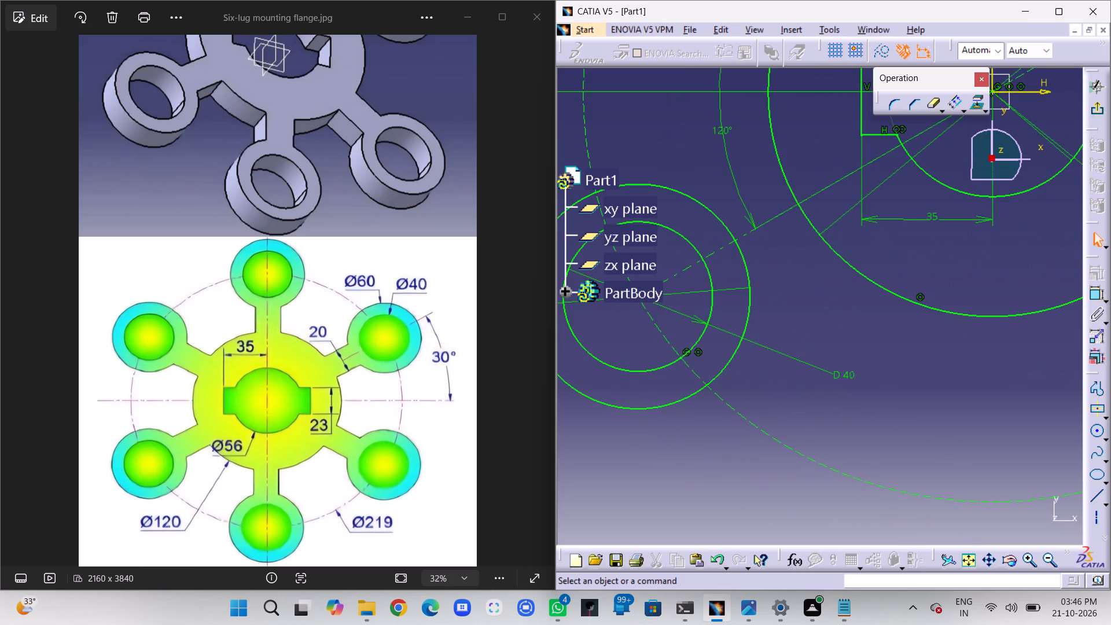
pyautogui.moveTo(917, 367); pyautogui.dragTo(989, 456, button='middle')
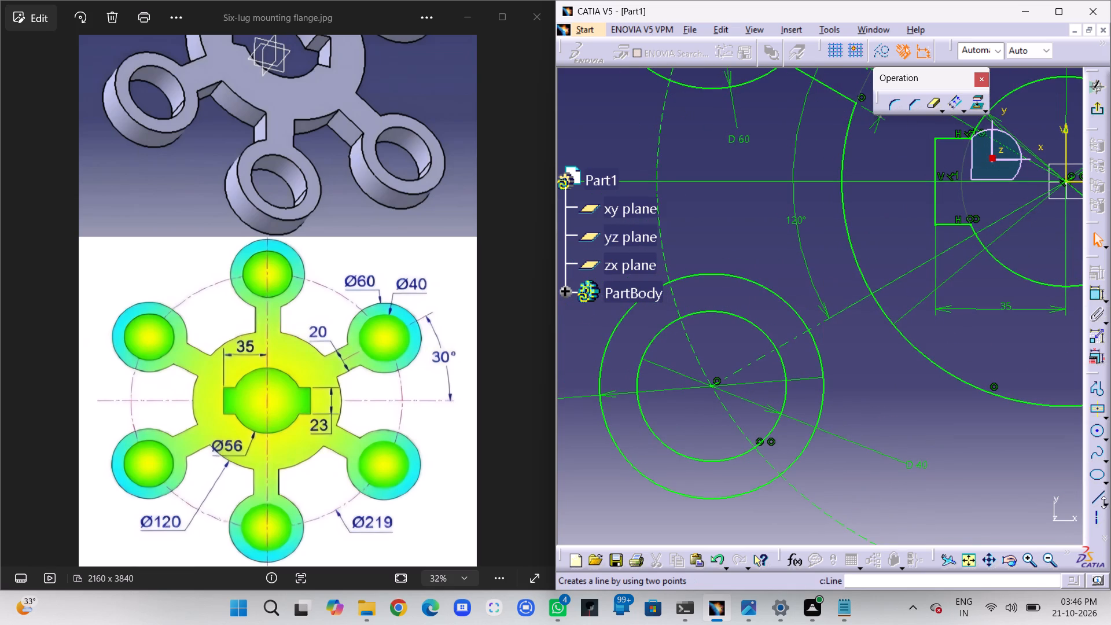
pyautogui.click(1098, 492)
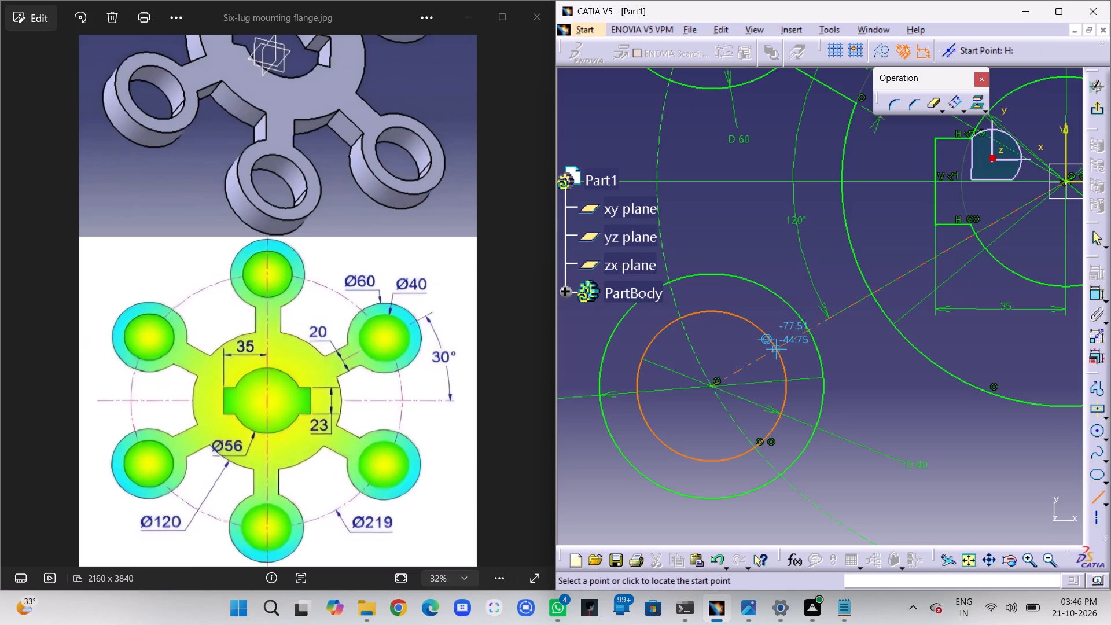
pyautogui.click(774, 348)
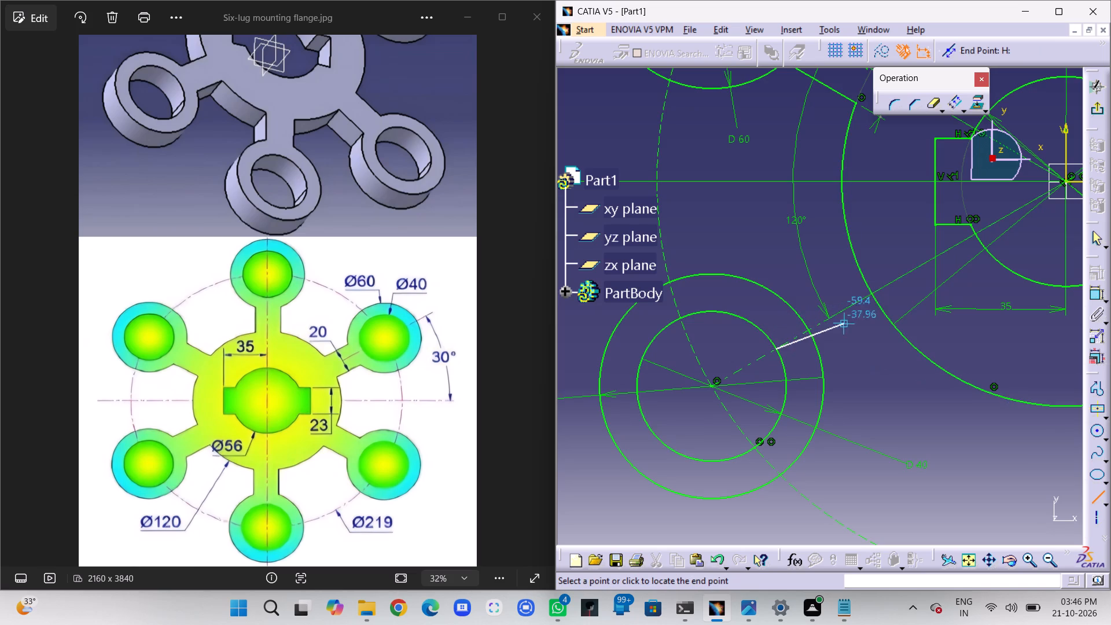
pyautogui.click(895, 282)
pyautogui.click(870, 355)
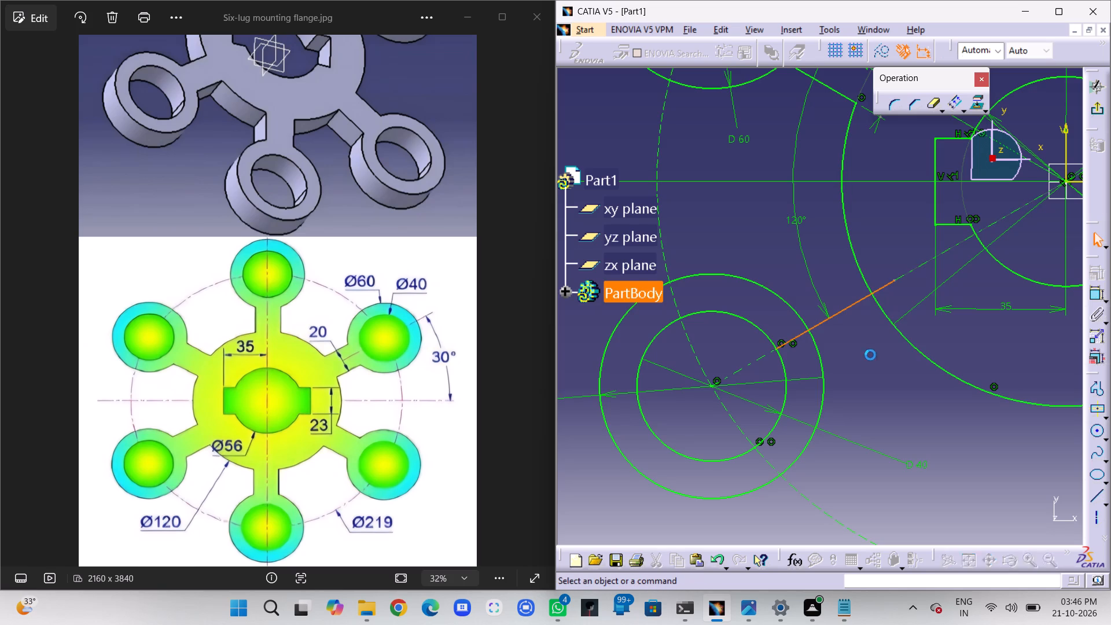
# Offset the lower-left arm's centre line towards its lower side and set the offset to 10 mm.
pyautogui.click(856, 305)
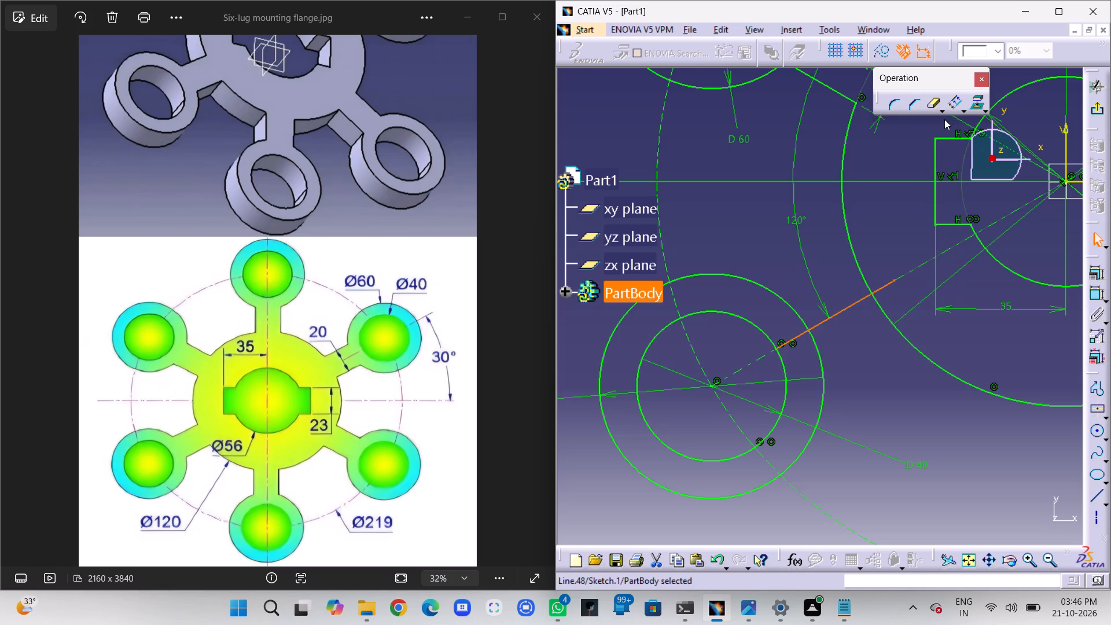
pyautogui.click(953, 102)
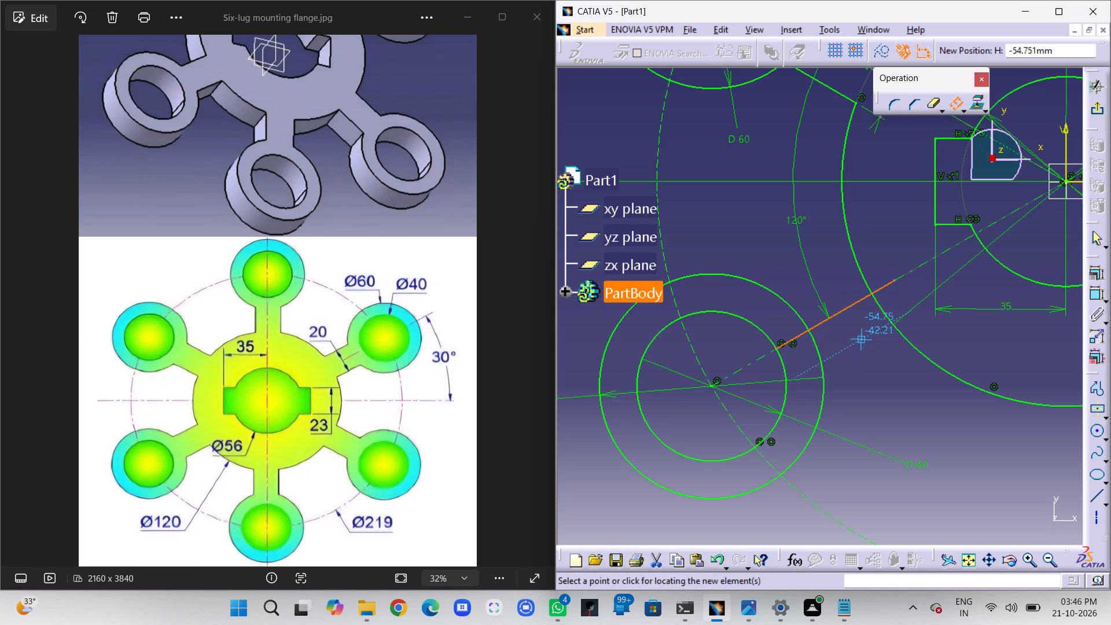
pyautogui.click(861, 333)
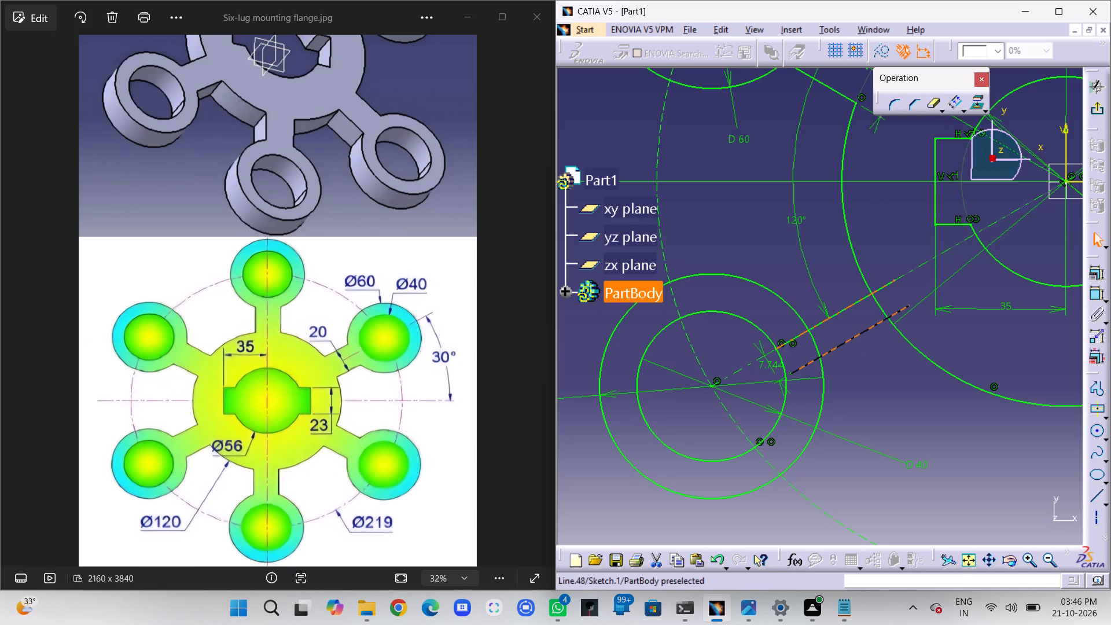
pyautogui.doubleClick(772, 363)
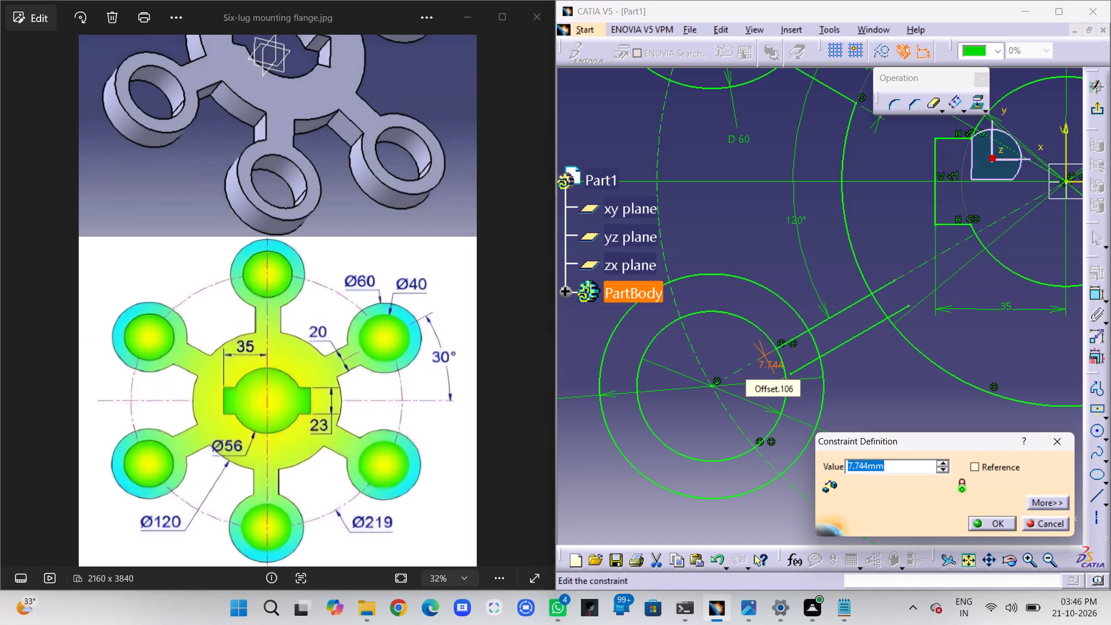
pyautogui.write('10')
pyautogui.press('Return')
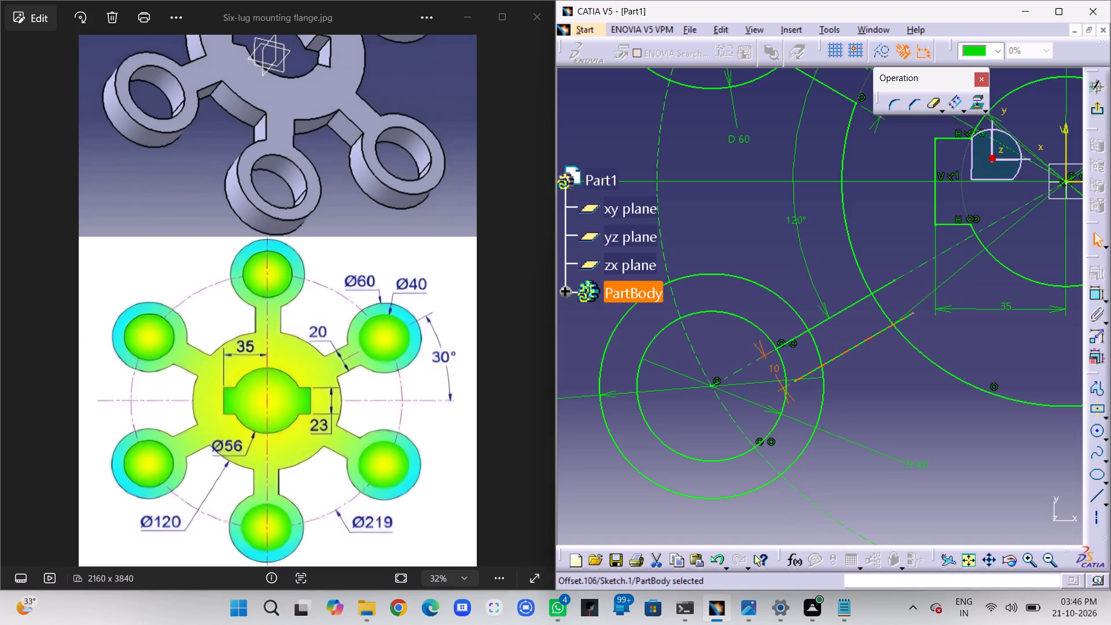
pyautogui.click(892, 386)
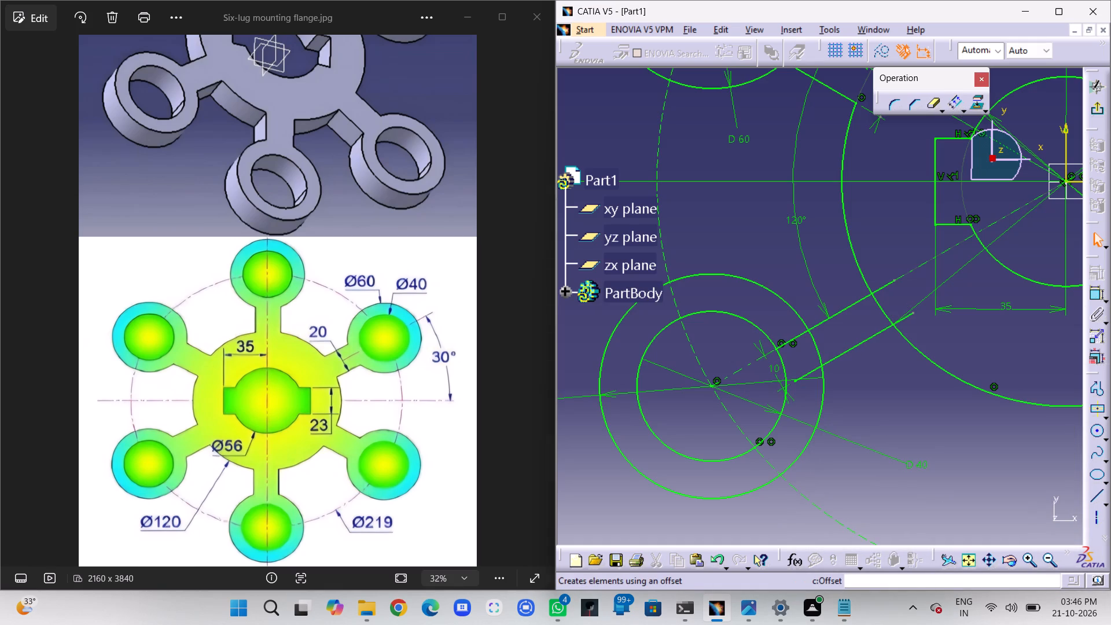
# Offset the lower-left arm's centre line towards its upper side and set the offset to 10 mm.
pyautogui.click(840, 312)
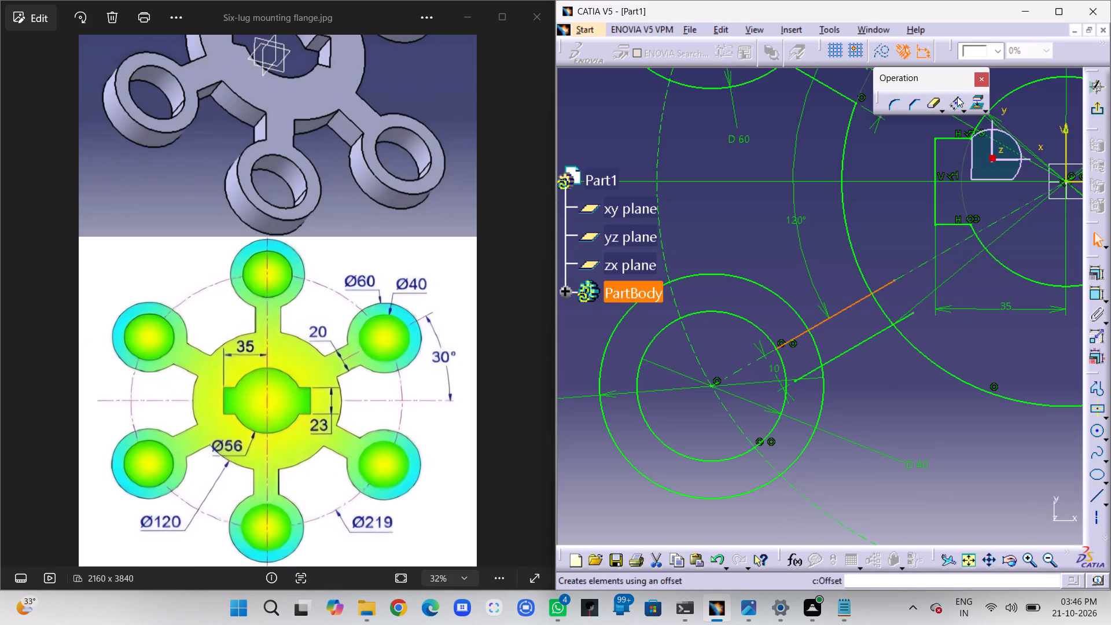
pyautogui.click(957, 102)
pyautogui.click(793, 289)
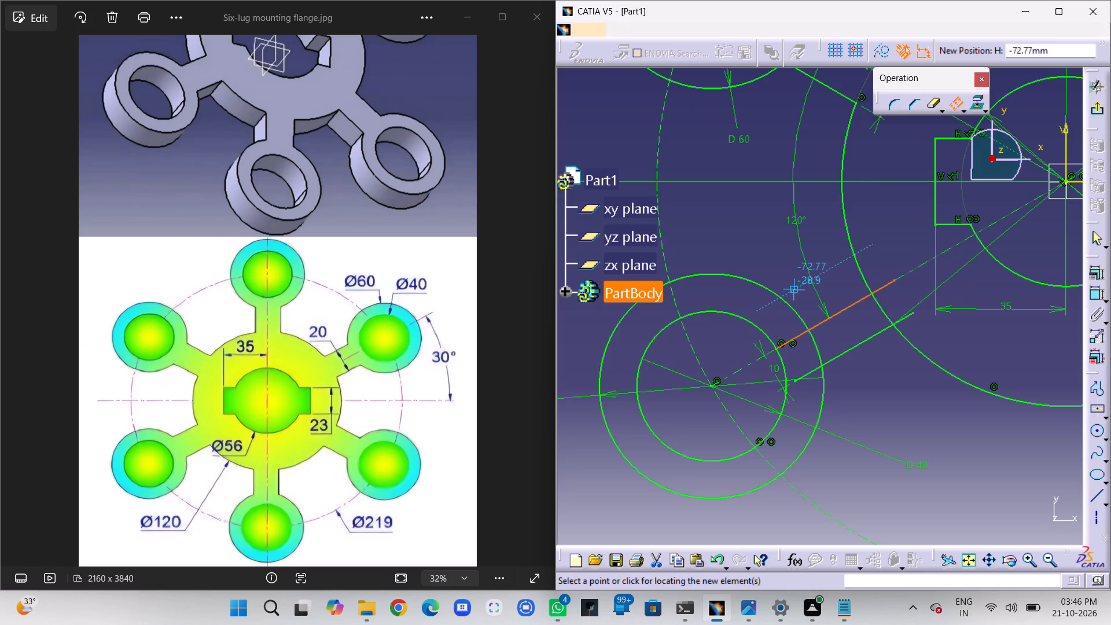
pyautogui.doubleClick(749, 337)
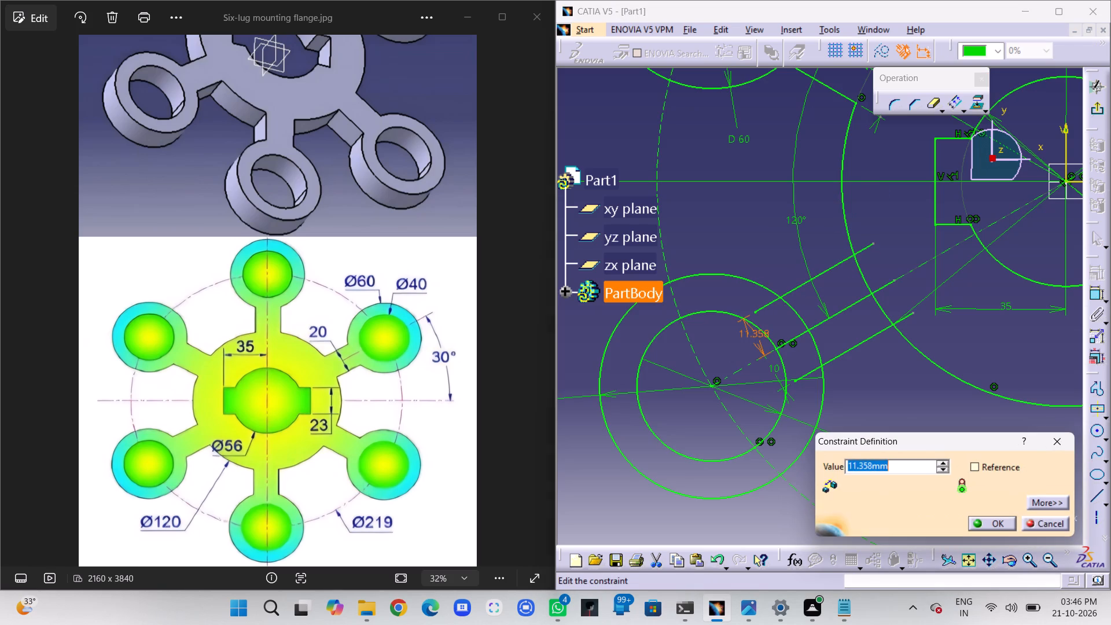
pyautogui.write('10')
pyautogui.press('Return')
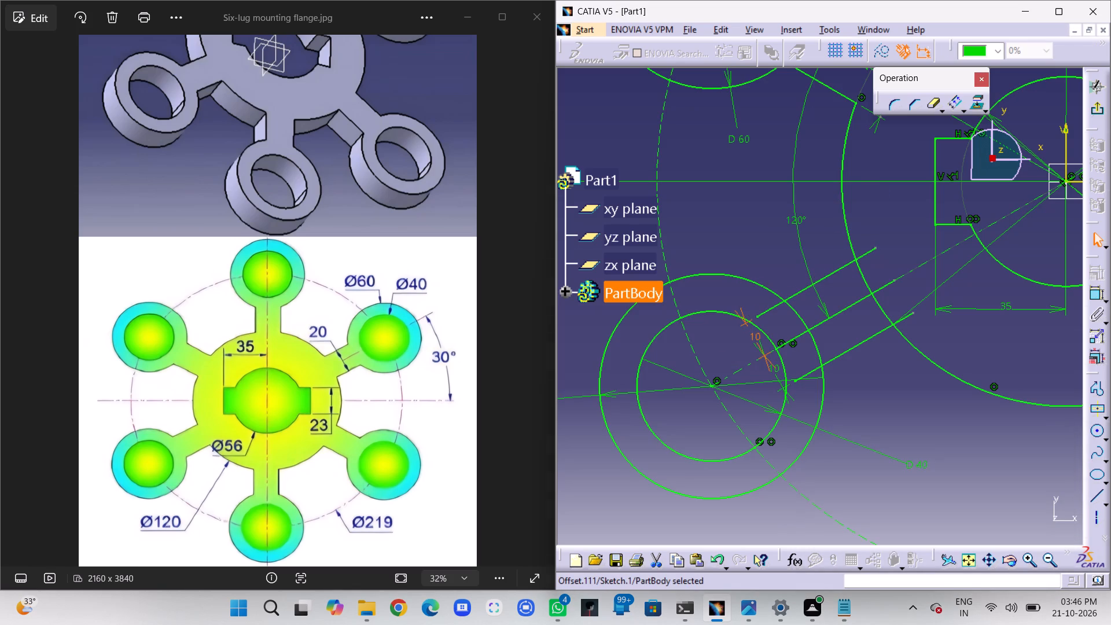
pyautogui.click(874, 373)
# Move the two 10 mm offset dimensions of the lower-left arm to the hub end of its lines.
pyautogui.moveTo(753, 338); pyautogui.dragTo(797, 314)
pyautogui.moveTo(797, 314); pyautogui.dragTo(790, 313)
pyautogui.moveTo(740, 315); pyautogui.dragTo(775, 301)
pyautogui.click(763, 302)
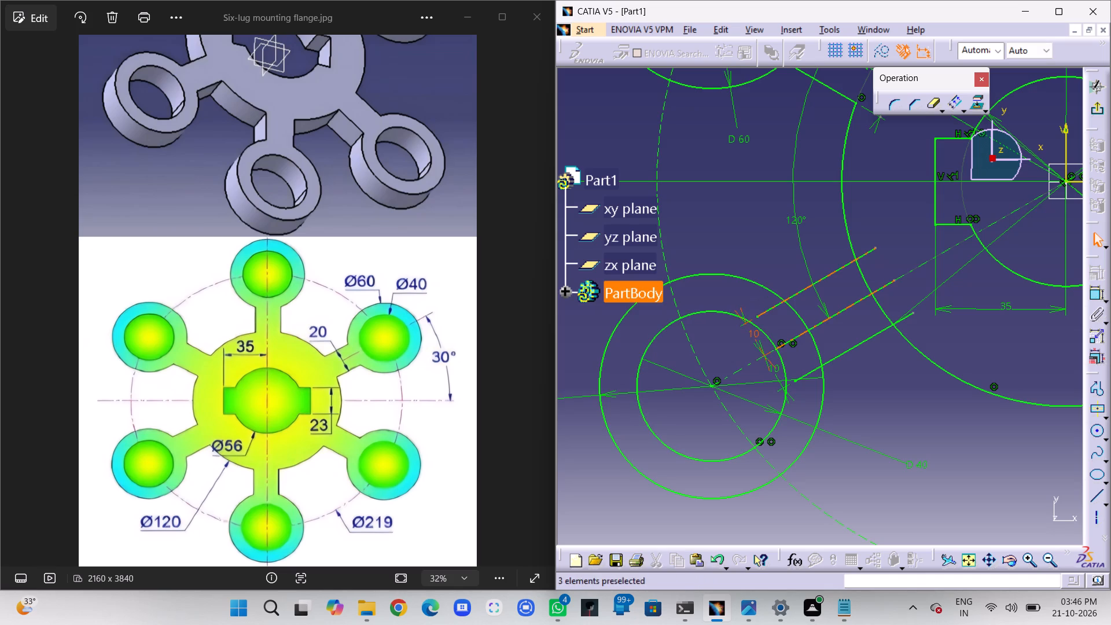
pyautogui.moveTo(740, 308); pyautogui.dragTo(858, 250)
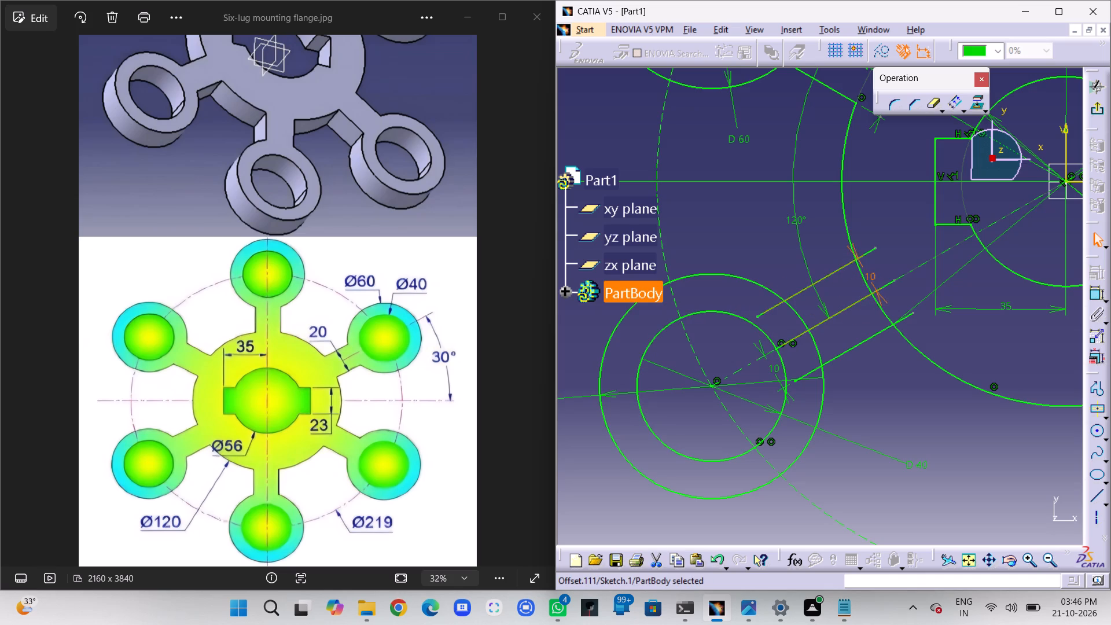
pyautogui.moveTo(858, 250); pyautogui.dragTo(864, 242)
pyautogui.moveTo(760, 343); pyautogui.dragTo(881, 286)
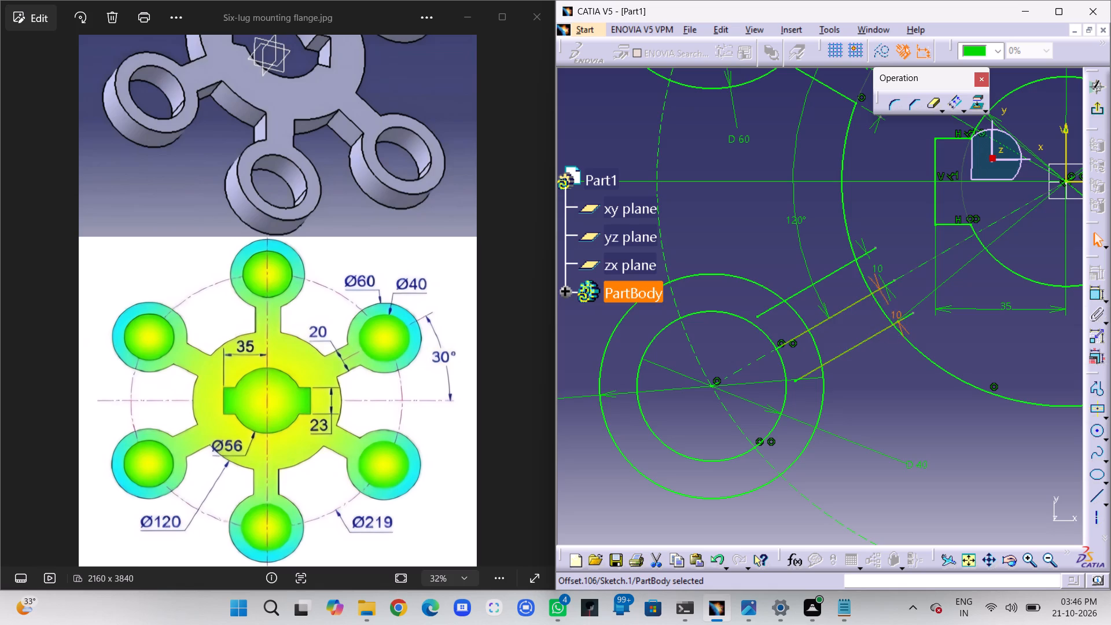
pyautogui.moveTo(881, 286); pyautogui.dragTo(882, 272)
pyautogui.moveTo(882, 272); pyautogui.dragTo(884, 276)
pyautogui.click(924, 281)
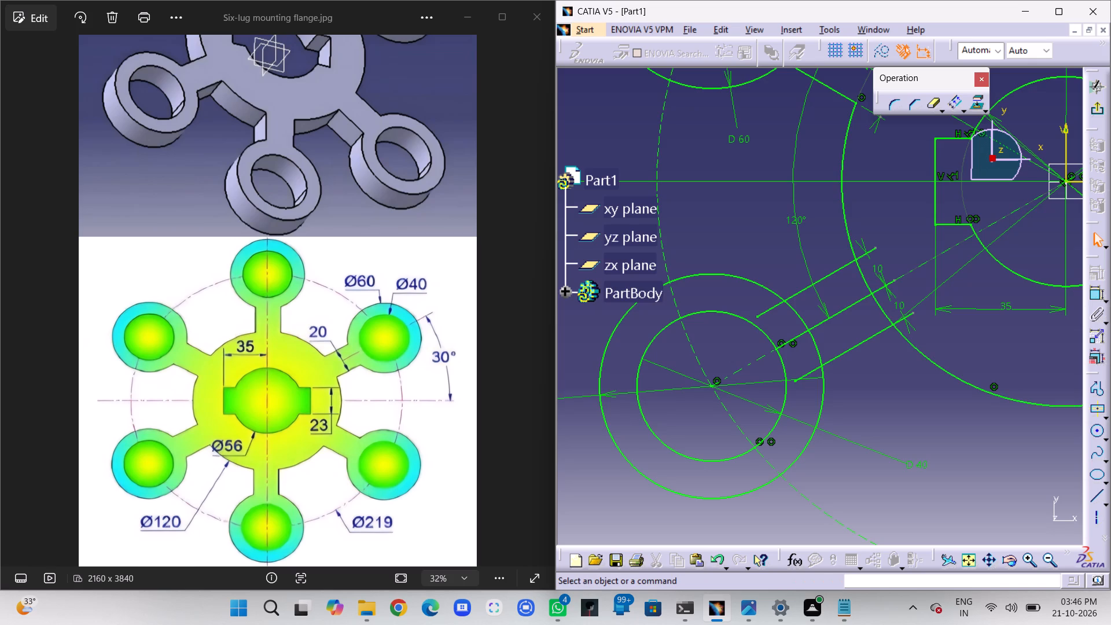
# Convert the lower-left arm's centre line into a construction element, leaving construction mode switched off.
pyautogui.click(851, 306)
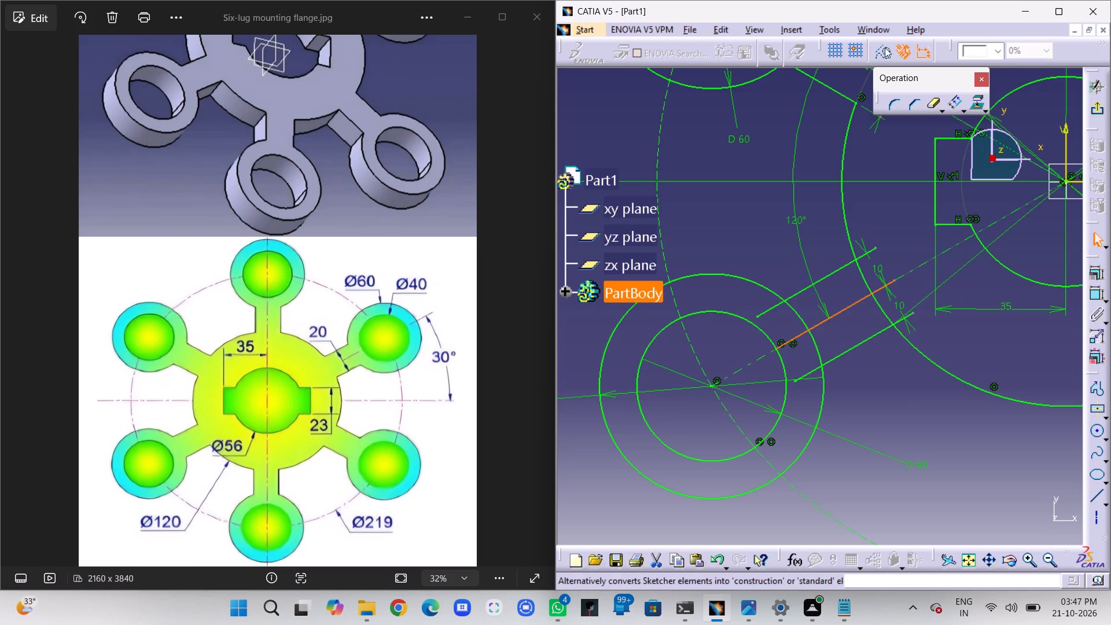
pyautogui.click(885, 47)
pyautogui.click(855, 411)
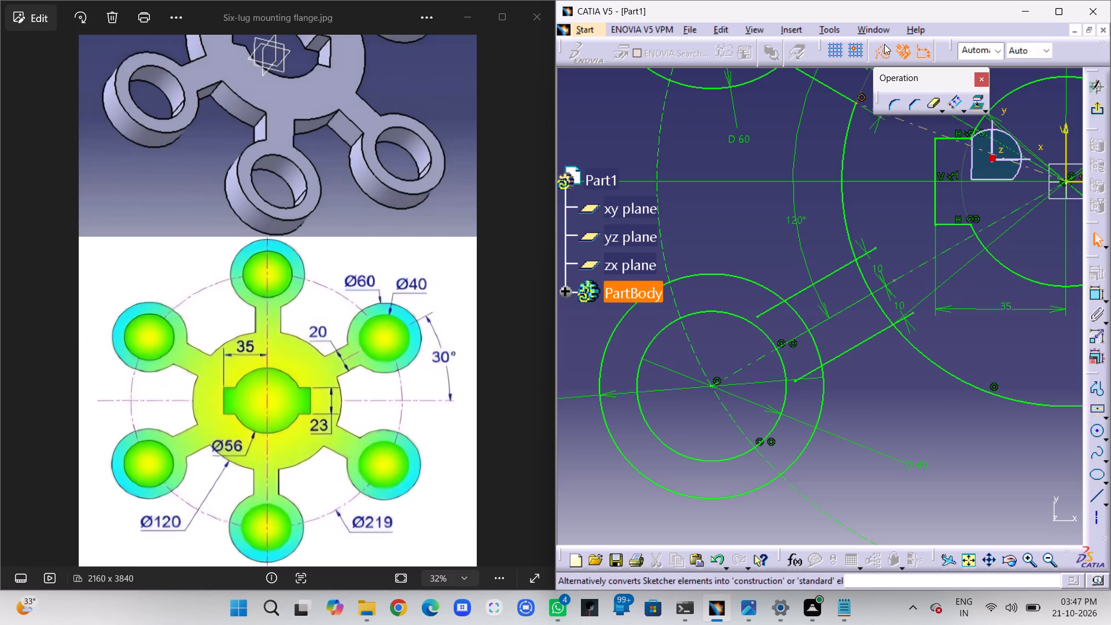
pyautogui.click(884, 49)
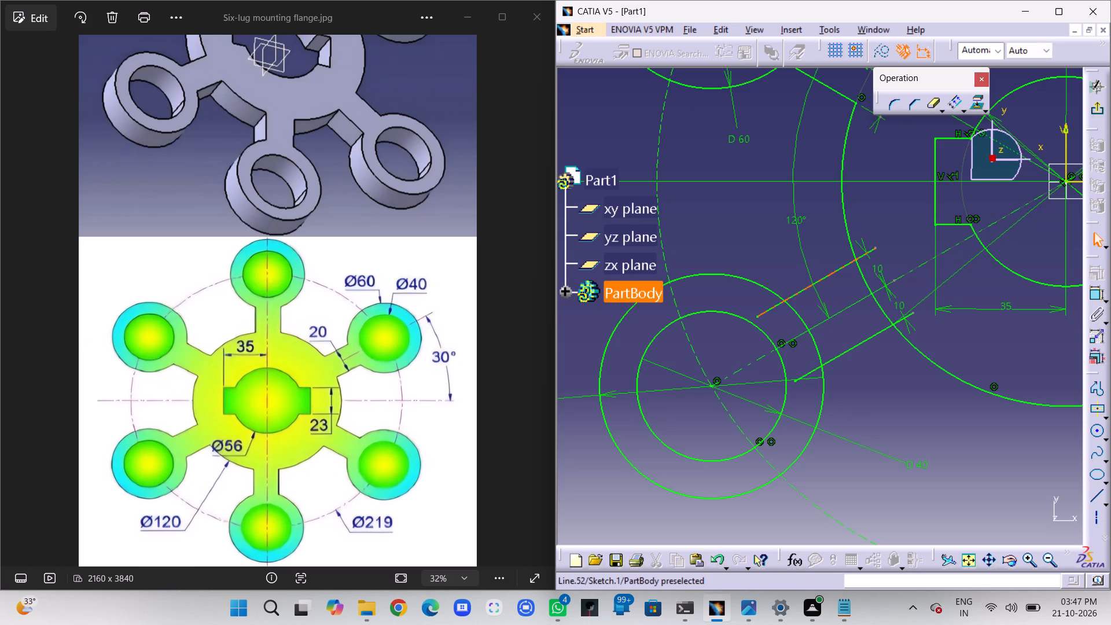
# Quick Trim the ends of both lower-left arm side lines that extend inside the hub's outer circle.
pyautogui.click(927, 101)
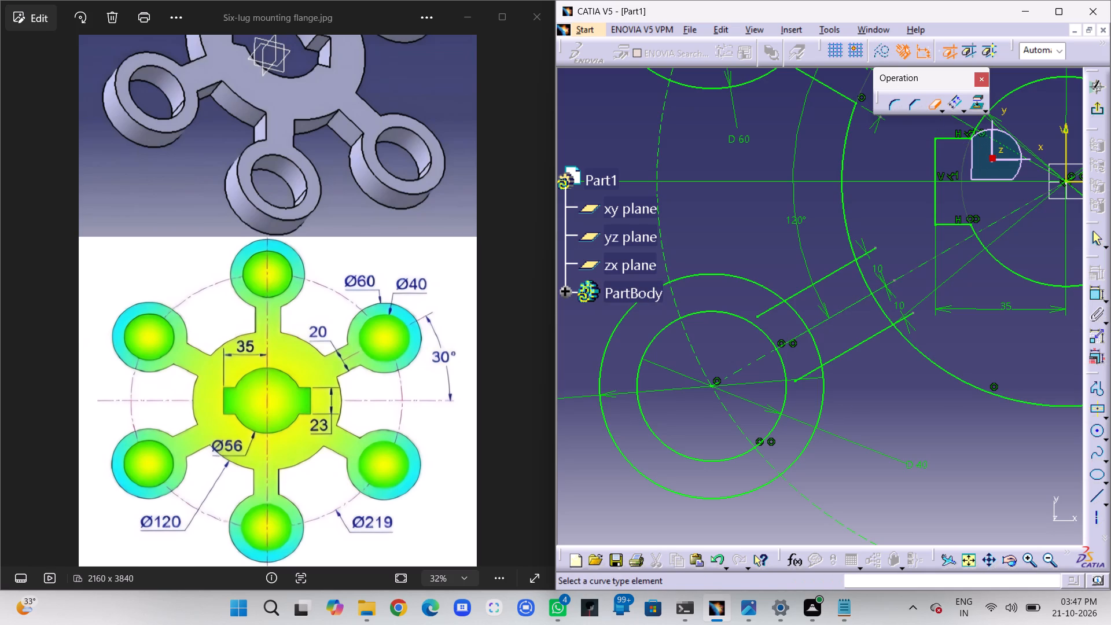
pyautogui.click(867, 255)
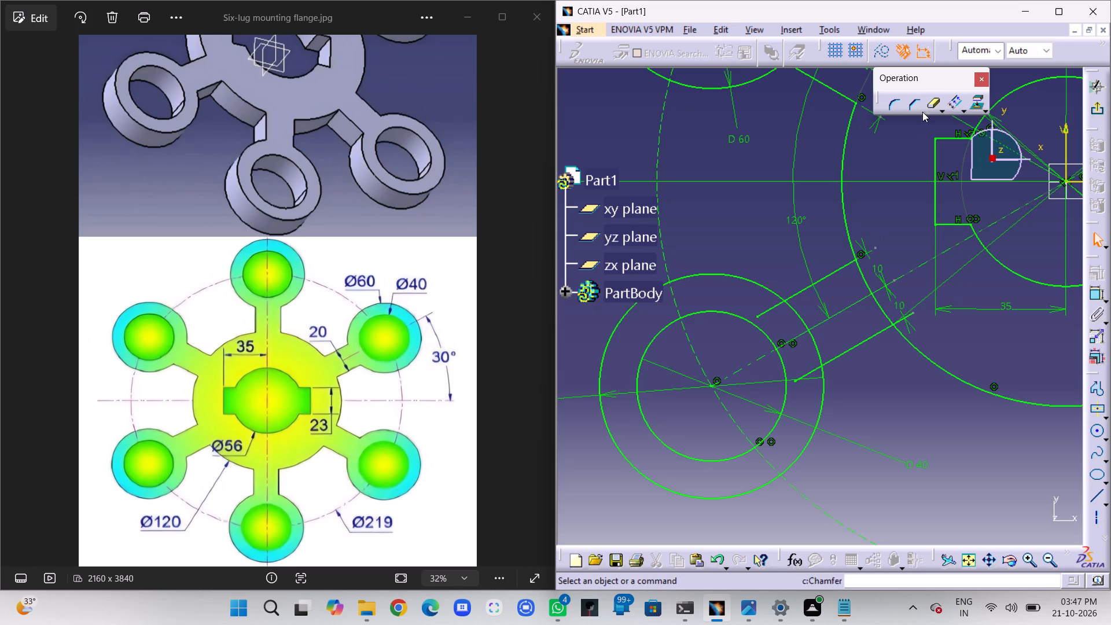
pyautogui.click(931, 107)
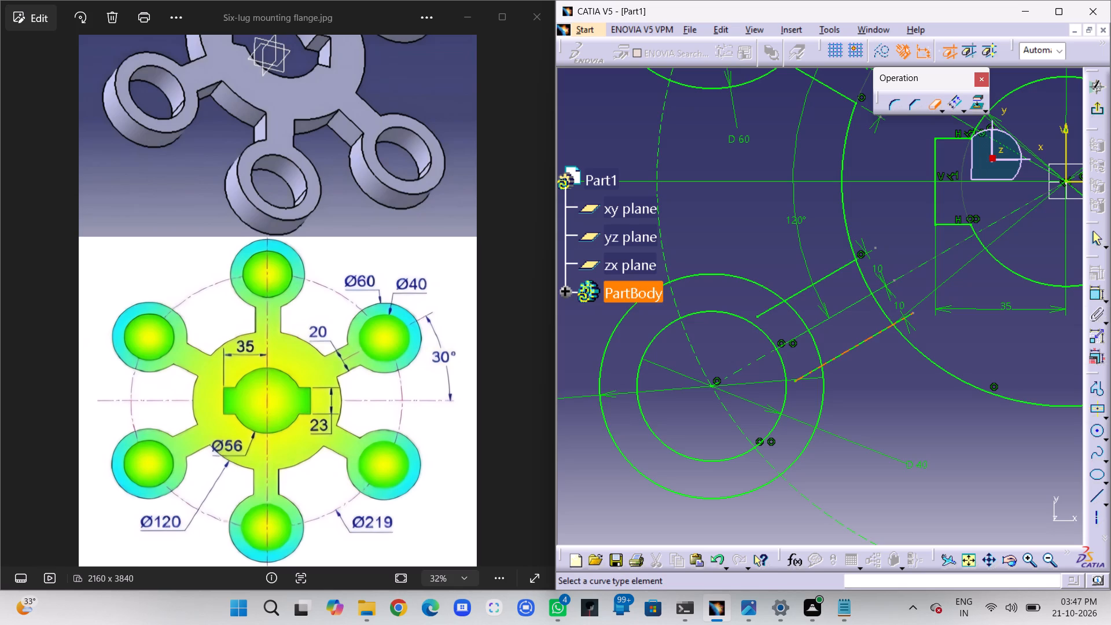
pyautogui.click(902, 320)
# Quick Trim the end of the lower-left arm's upper side line that lies inside the lug's outer circle.
pyautogui.click(933, 104)
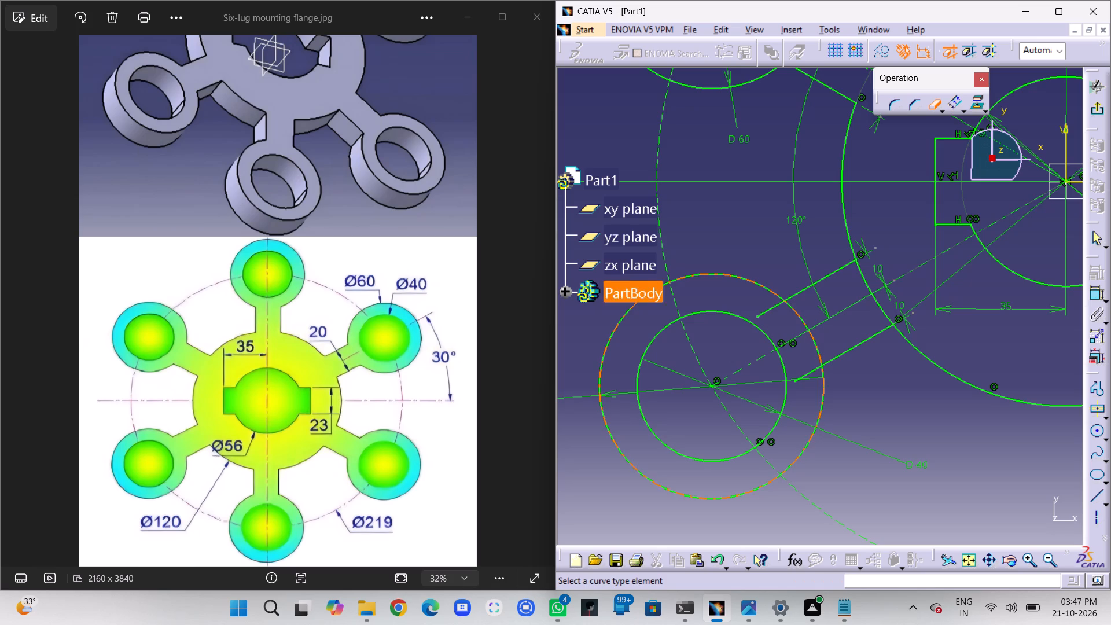
pyautogui.click(771, 313)
pyautogui.click(770, 309)
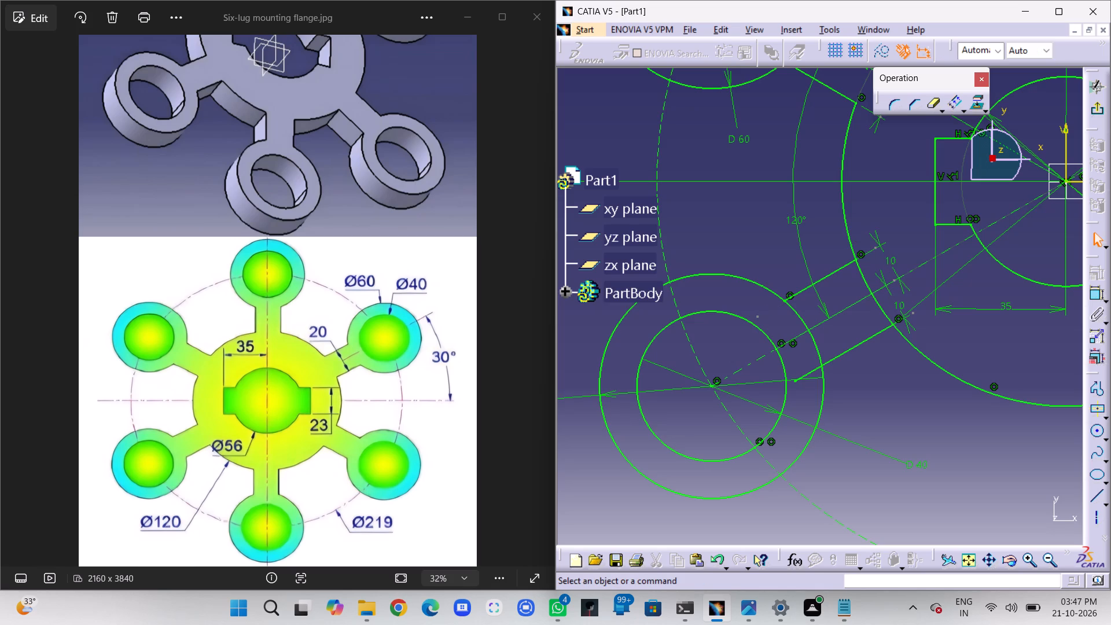
# Quick Trim the end of the lower-left arm's lower side line that lies inside the lug's outer circle.
pyautogui.click(932, 105)
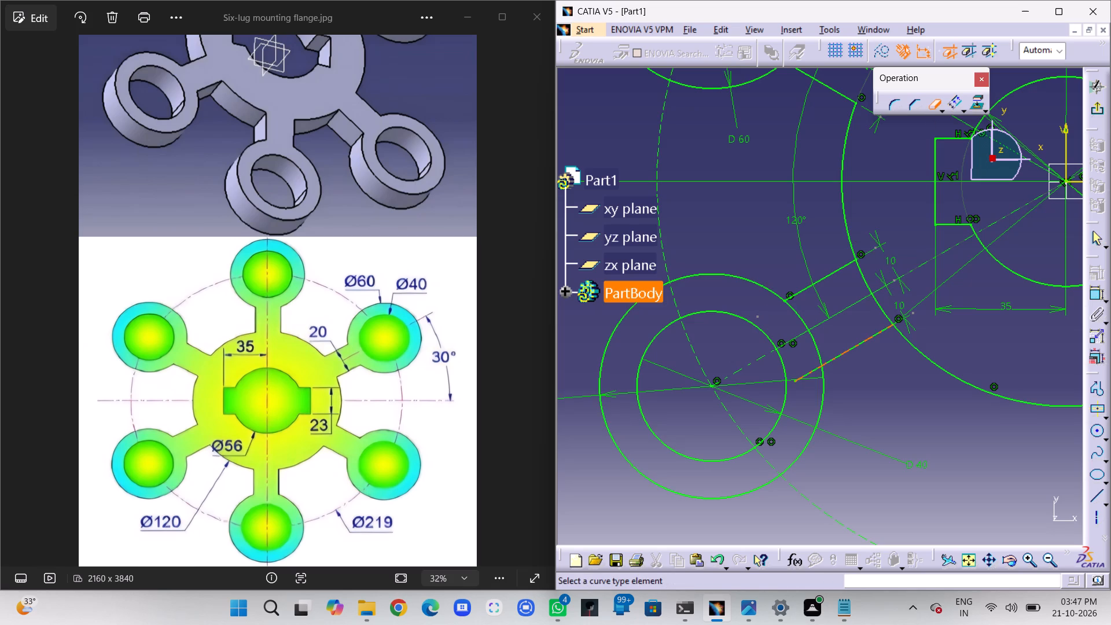
pyautogui.click(807, 376)
# Quick Trim the lower-left lug's outer circle between the arm's two side lines, on both sides of the centre line.
pyautogui.moveTo(809, 390); pyautogui.dragTo(828, 284, button='middle')
pyautogui.rightClick(809, 390)
pyautogui.middleClick(828, 284)
pyautogui.moveTo(828, 284); pyautogui.dragTo(832, 302, button='middle')
pyautogui.moveTo(825, 396); pyautogui.dragTo(880, 249, button='middle')
pyautogui.rightClick(867, 218)
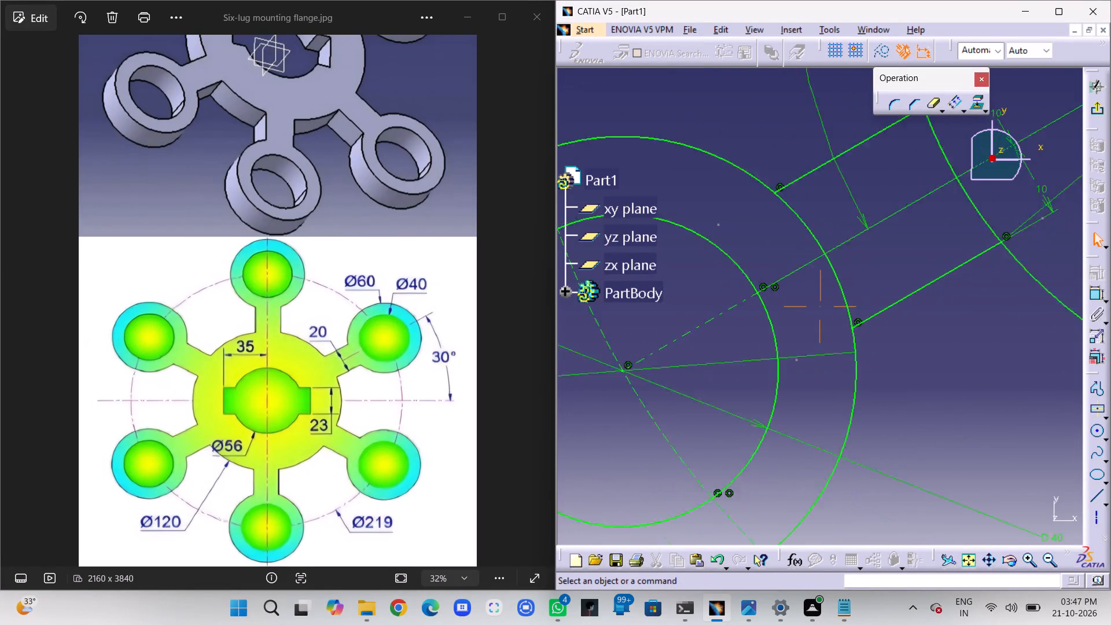
pyautogui.moveTo(880, 249); pyautogui.dragTo(897, 318, button='middle')
pyautogui.moveTo(901, 322); pyautogui.dragTo(919, 360, button='middle')
pyautogui.rightClick(919, 357)
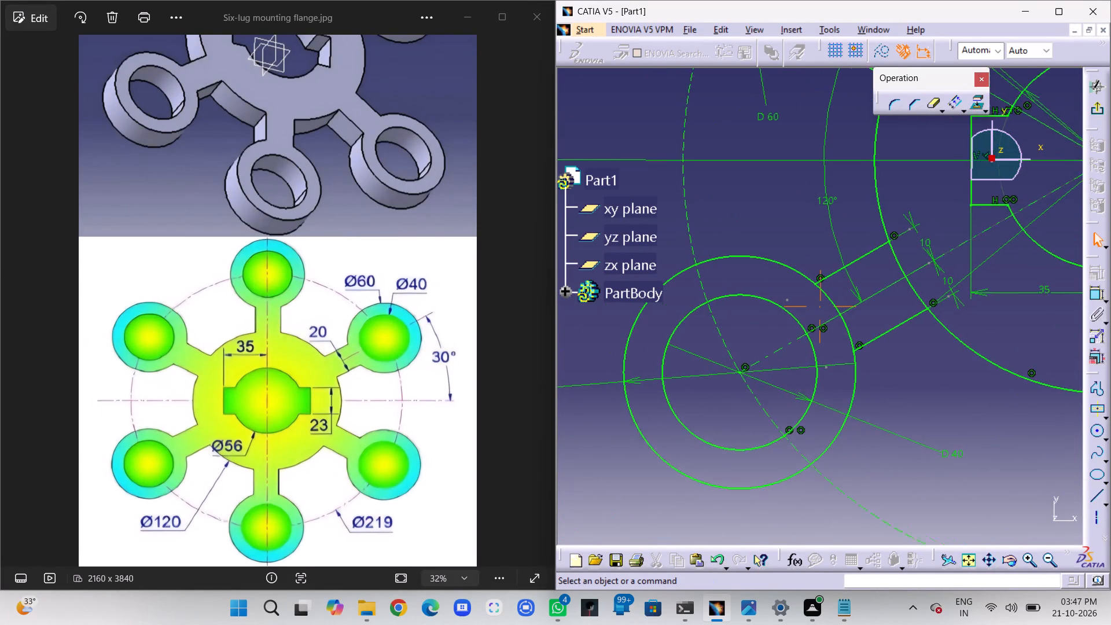
pyautogui.moveTo(919, 360); pyautogui.dragTo(924, 371, button='middle')
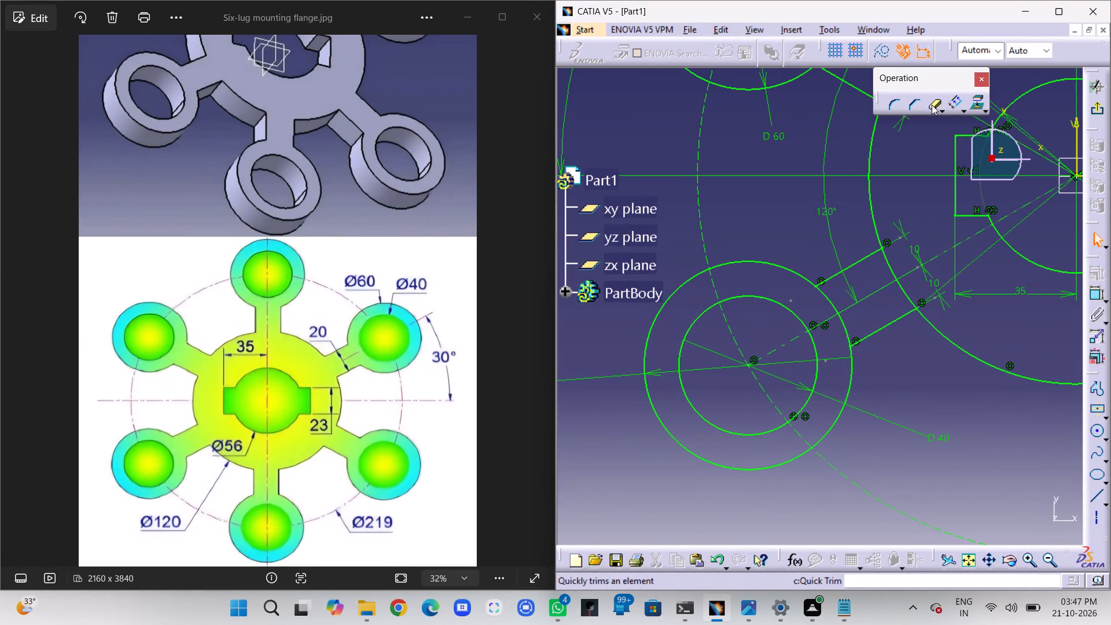
pyautogui.click(932, 105)
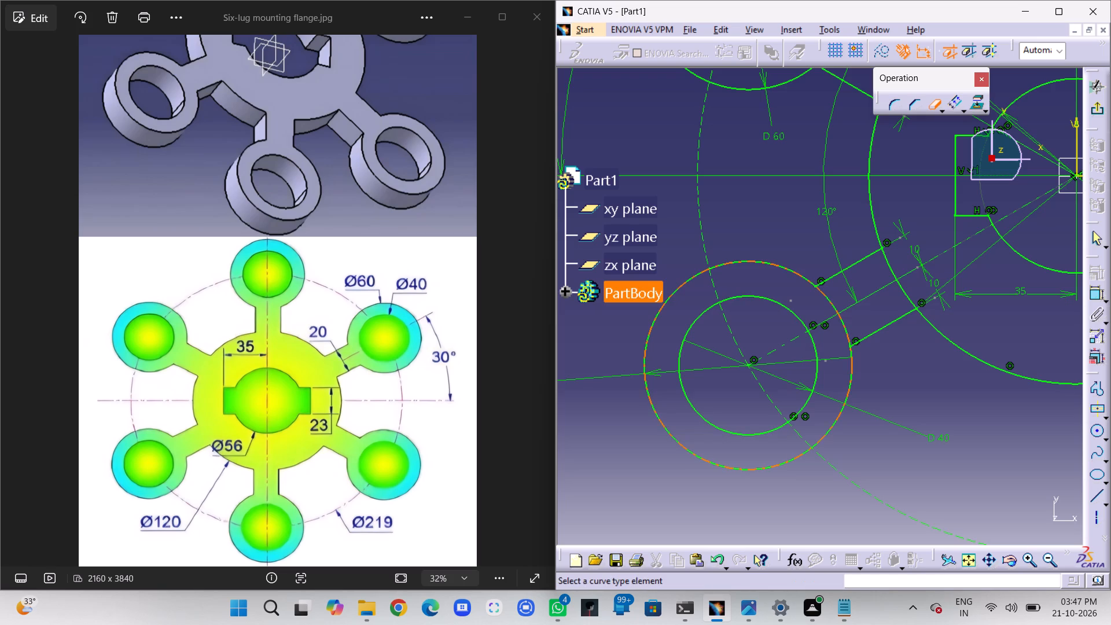
pyautogui.click(833, 304)
pyautogui.click(935, 105)
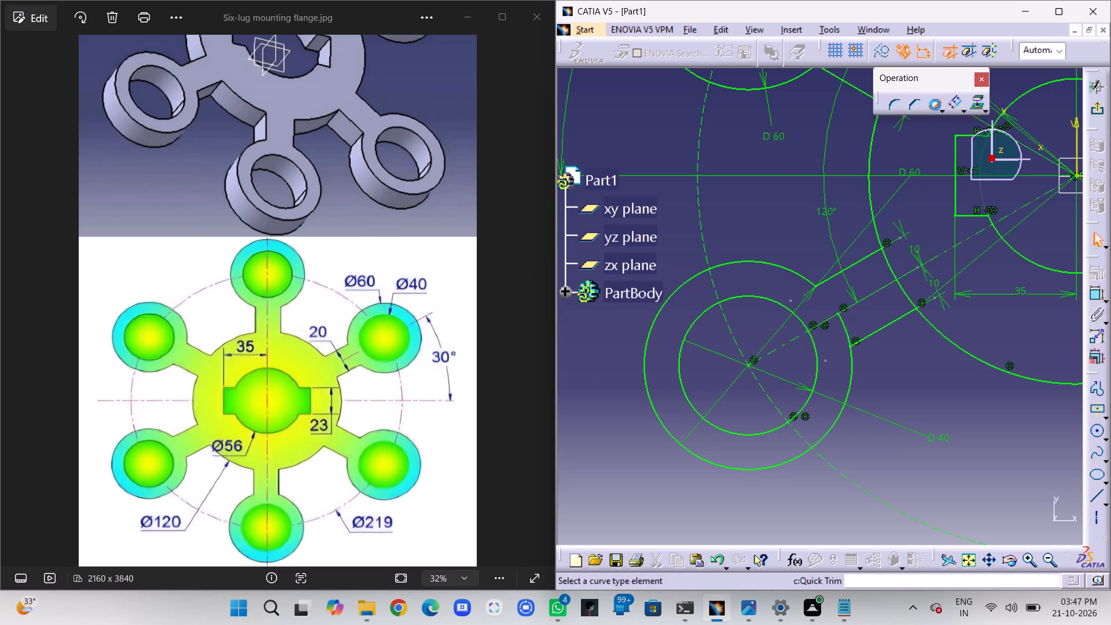
pyautogui.click(844, 328)
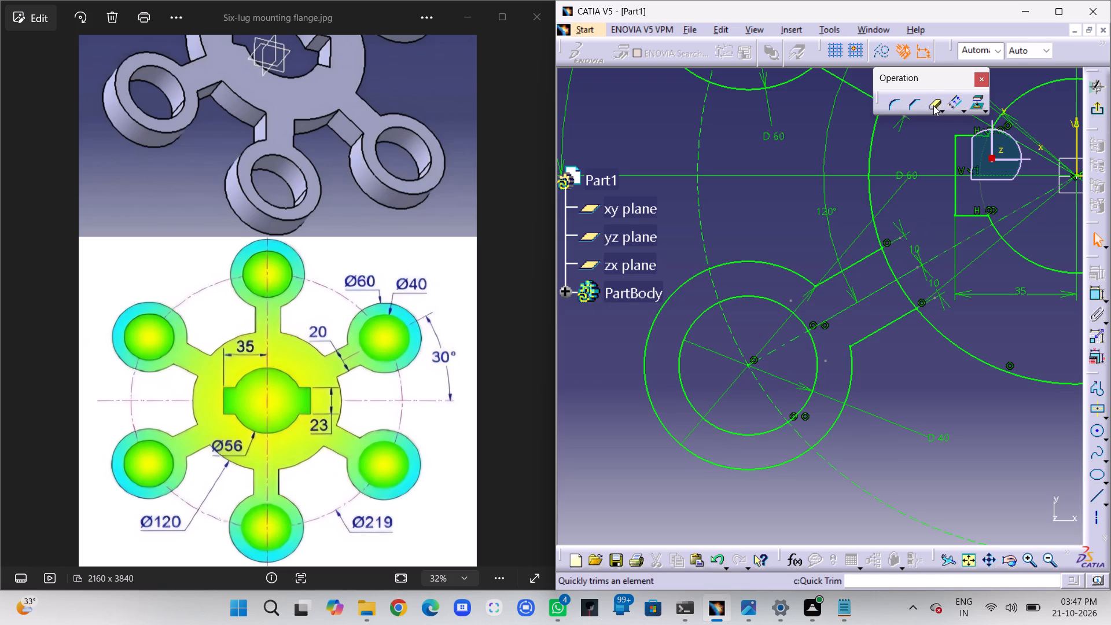
# Quick Trim the hub's outer circle between the lower-left arm's side lines, on both sides of the centre line.
pyautogui.click(933, 105)
pyautogui.click(892, 267)
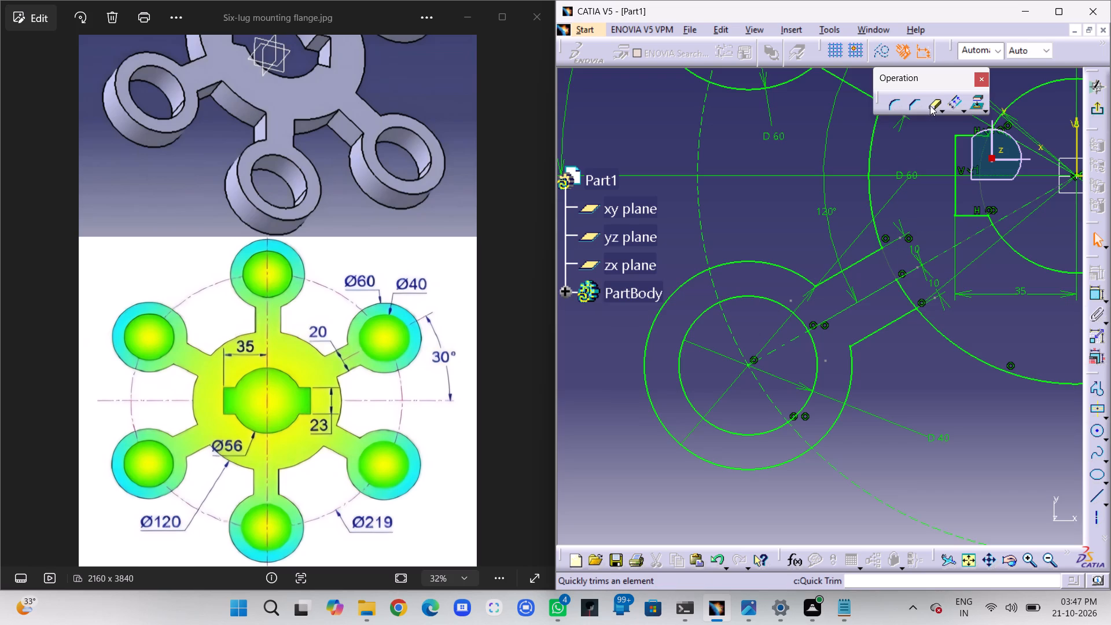
pyautogui.click(930, 105)
pyautogui.click(906, 292)
# Sketch a circle about 44 mm in diameter, centred where the 219 mm pitch circle crosses the vertical axis below the hub.
pyautogui.moveTo(909, 352); pyautogui.dragTo(930, 416, button='middle')
pyautogui.rightClick(909, 353)
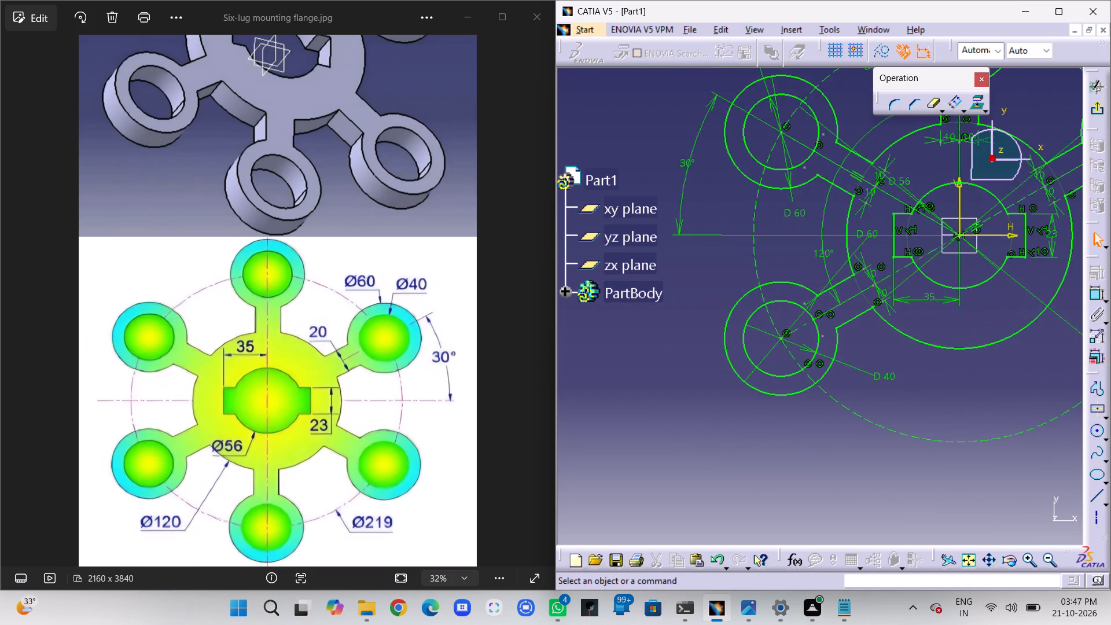
pyautogui.moveTo(981, 381); pyautogui.dragTo(772, 396, button='middle')
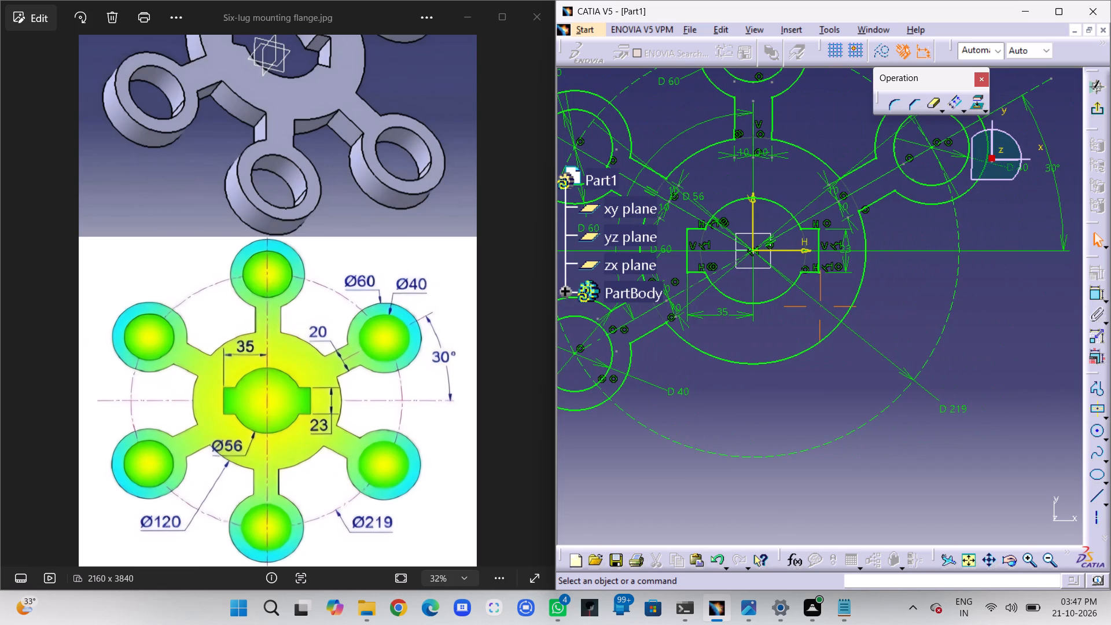
pyautogui.moveTo(772, 396); pyautogui.dragTo(858, 377, button='middle')
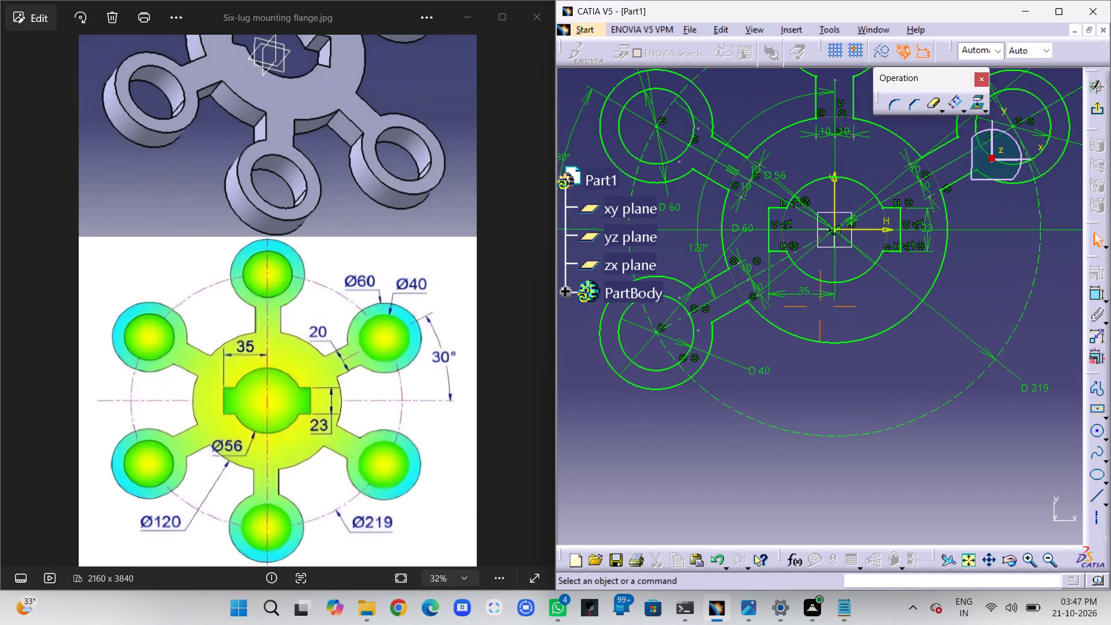
pyautogui.moveTo(858, 377); pyautogui.dragTo(859, 377, button='middle')
pyautogui.moveTo(859, 377); pyautogui.dragTo(853, 446, button='middle')
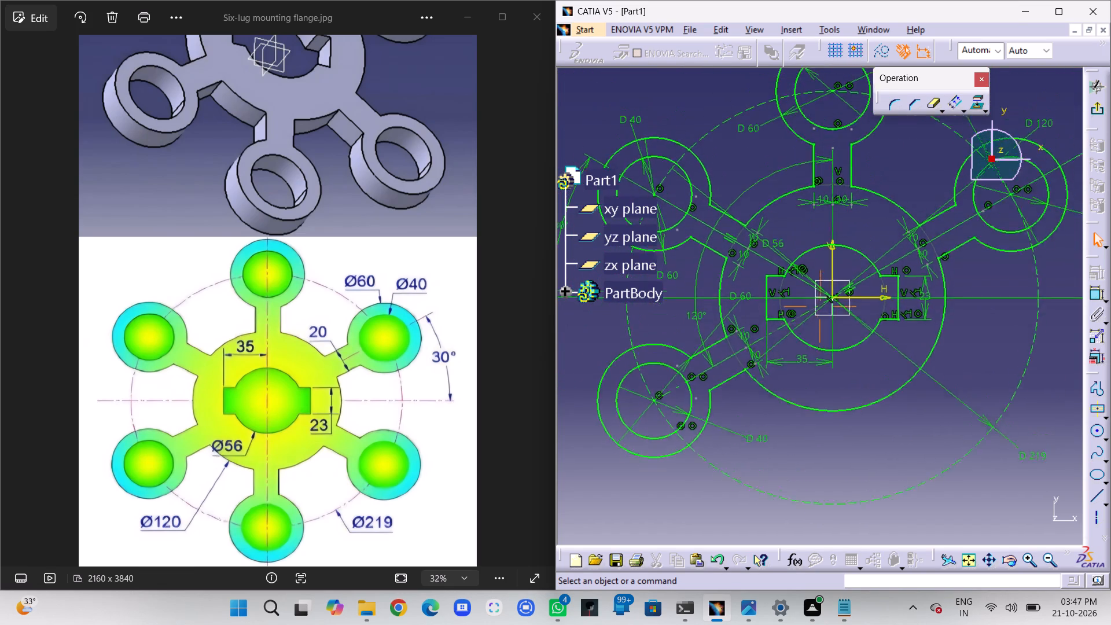
pyautogui.moveTo(853, 446); pyautogui.dragTo(867, 335, button='middle')
pyautogui.rightClick(866, 352)
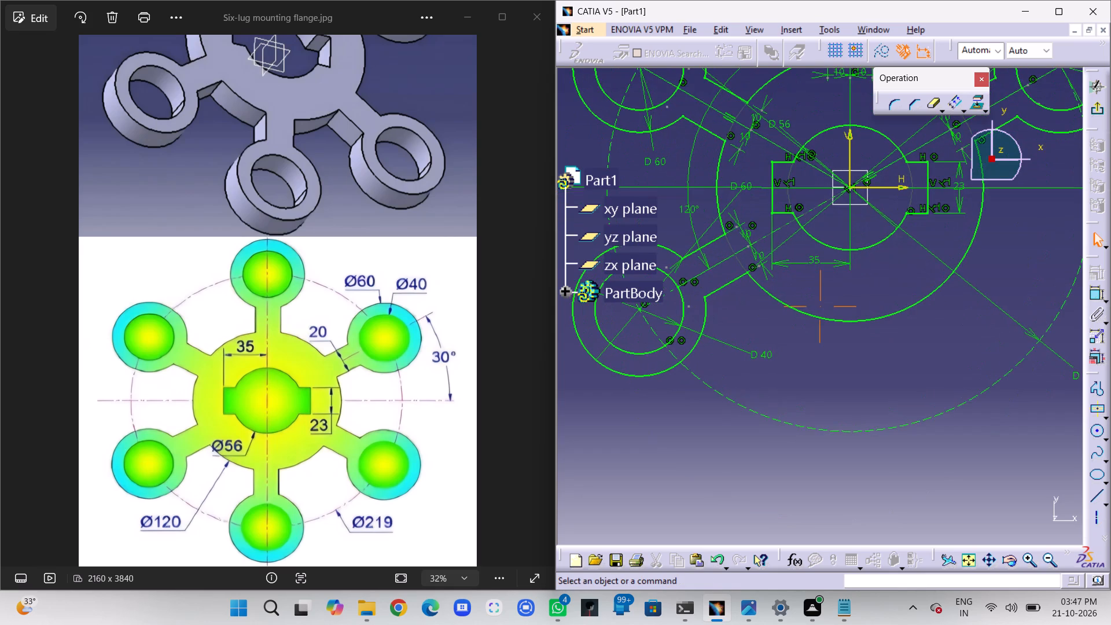
pyautogui.moveTo(867, 335); pyautogui.dragTo(871, 335, button='middle')
pyautogui.moveTo(884, 383); pyautogui.dragTo(918, 351, button='middle')
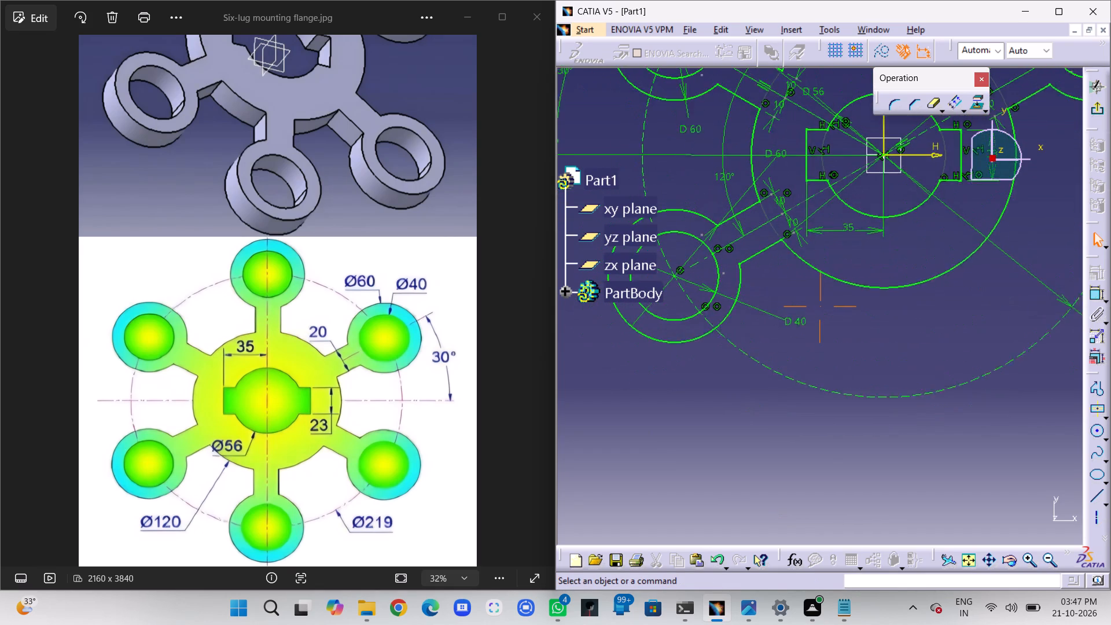
pyautogui.moveTo(918, 351); pyautogui.dragTo(929, 367, button='middle')
pyautogui.rightClick(921, 361)
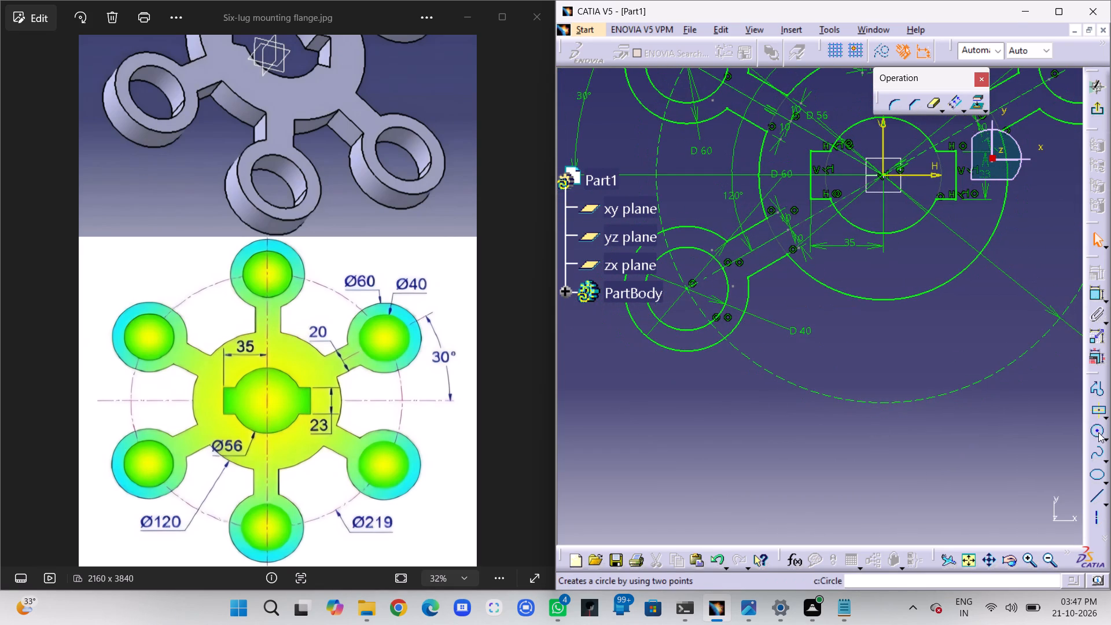
pyautogui.click(1099, 435)
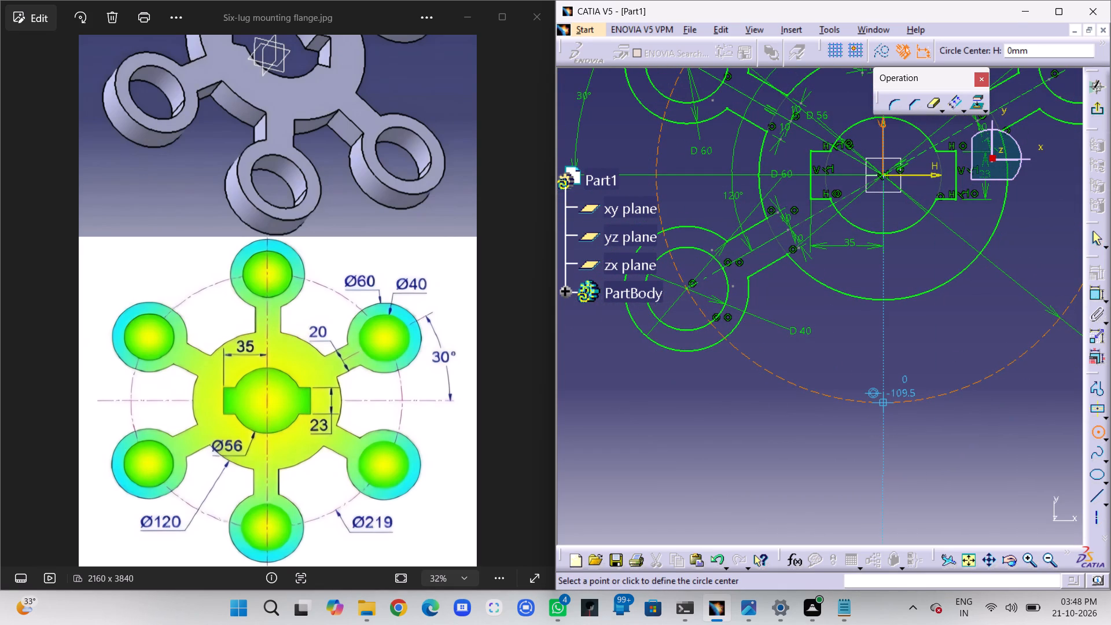
pyautogui.click(883, 404)
pyautogui.click(895, 447)
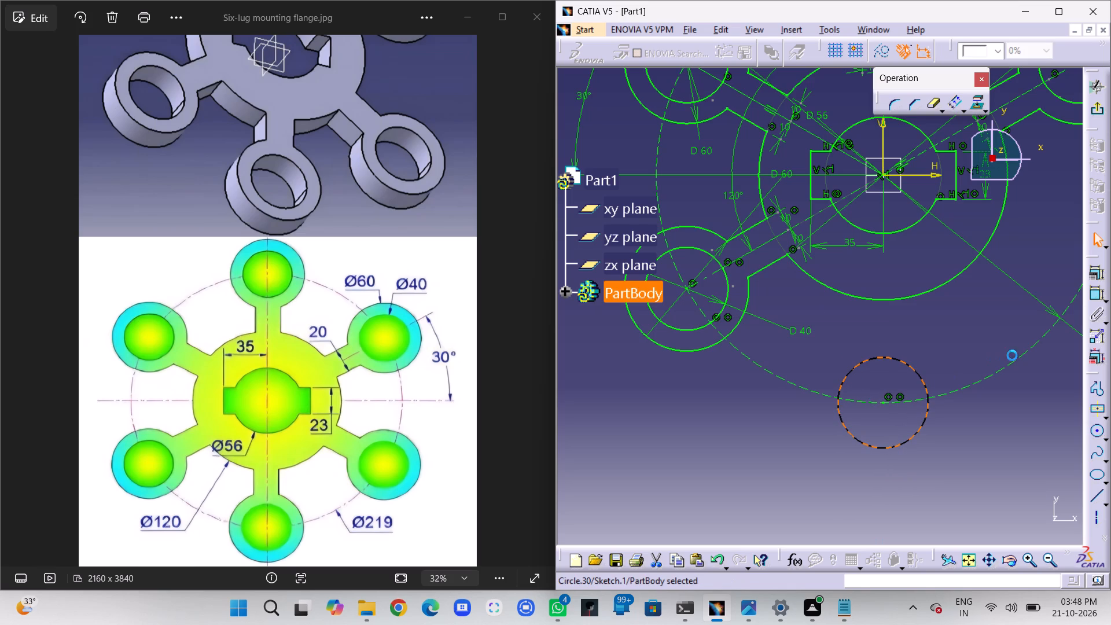
# Dimension the bottom lug circle's diameter and set it to 40 mm.
pyautogui.click(1092, 299)
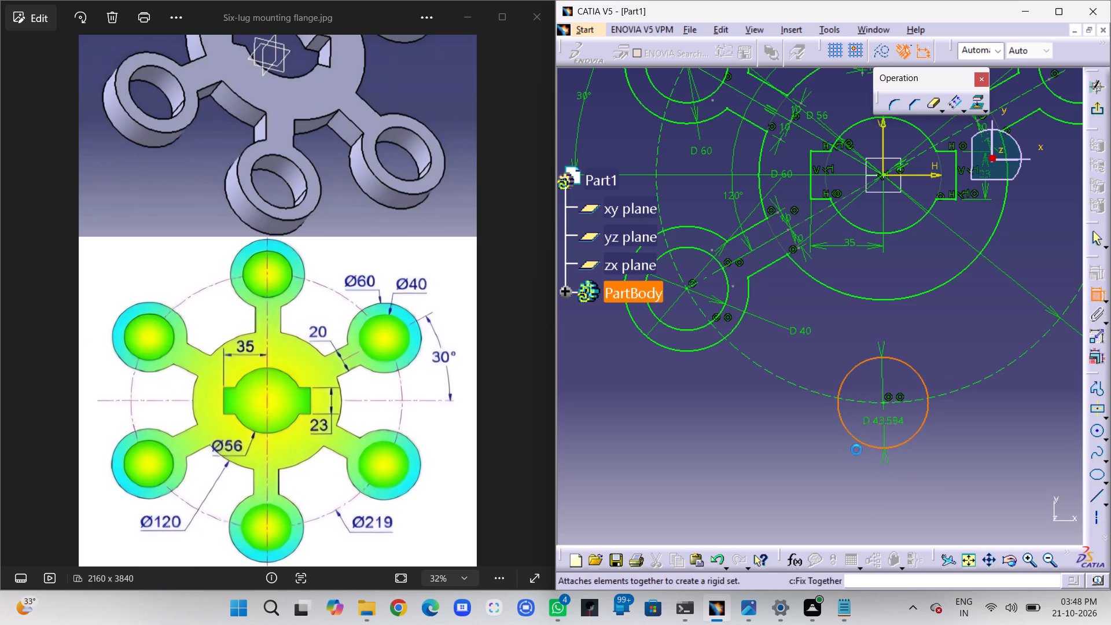
pyautogui.click(775, 480)
pyautogui.doubleClick(778, 477)
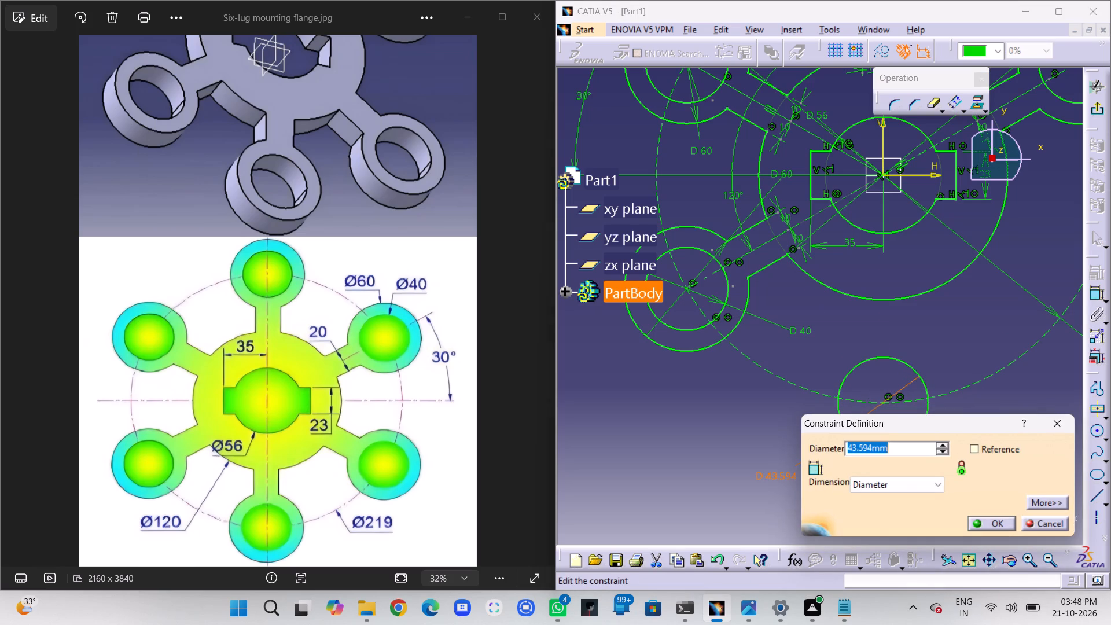
pyautogui.write('40')
pyautogui.press('Return')
pyautogui.moveTo(757, 463); pyautogui.dragTo(763, 463)
# Sketch a larger circle concentric with the bottom lug's 40 mm circle and set its diameter to 60 mm.
pyautogui.click(1095, 436)
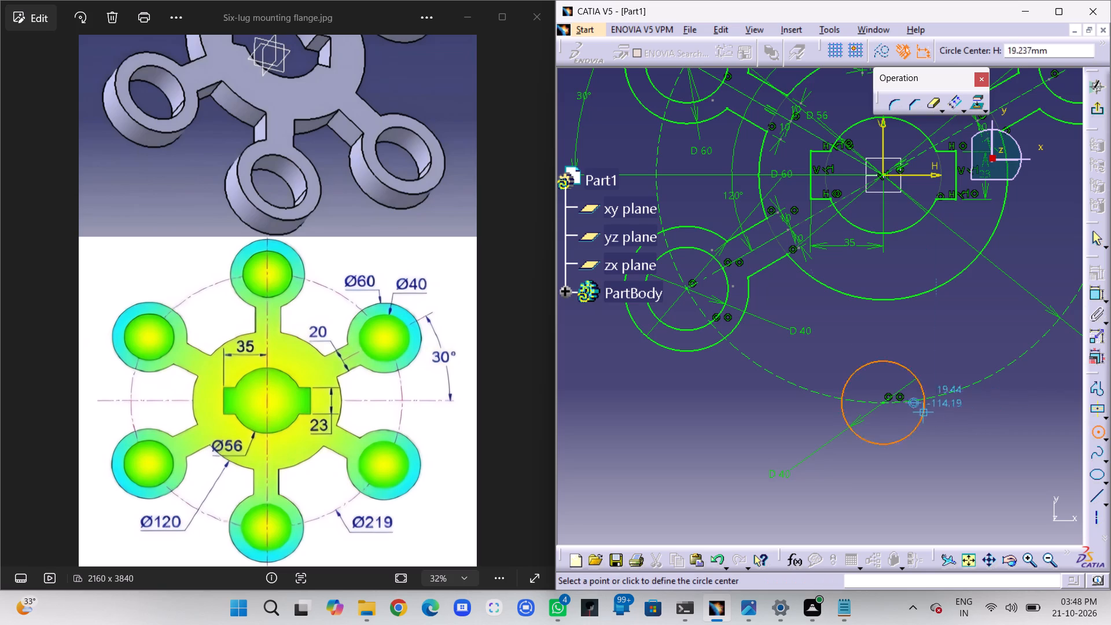
pyautogui.click(882, 405)
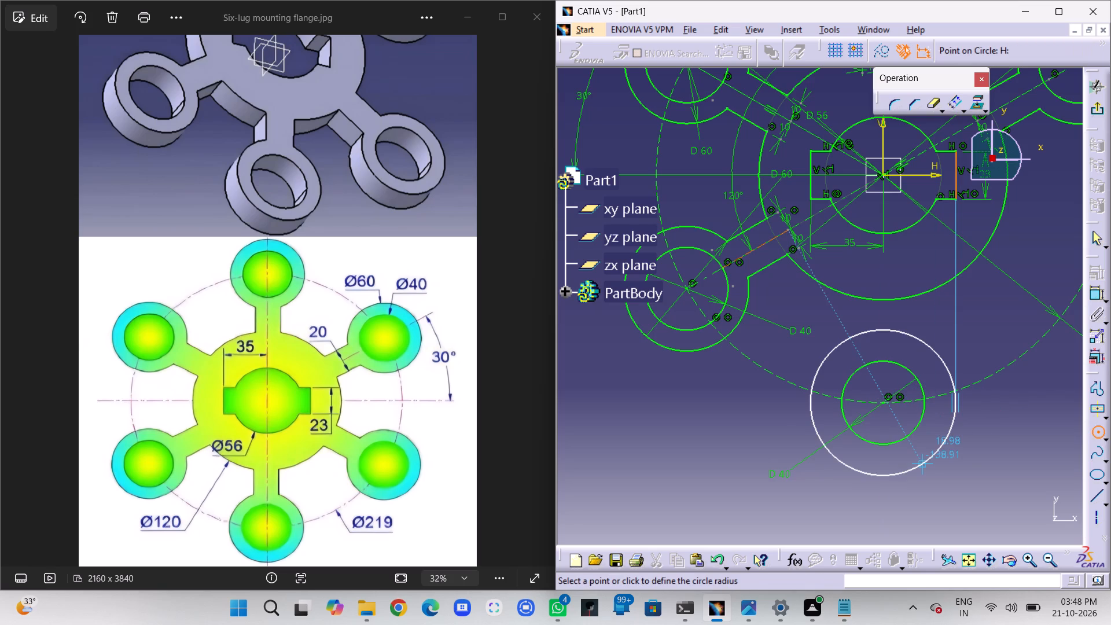
pyautogui.click(923, 484)
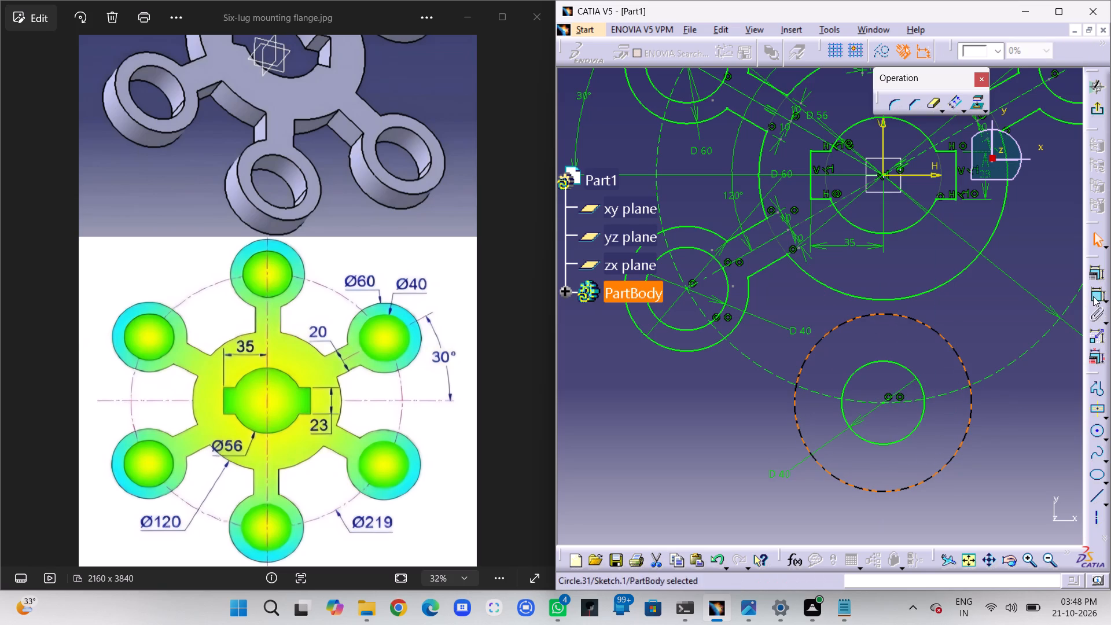
pyautogui.click(1093, 296)
pyautogui.click(805, 517)
pyautogui.doubleClick(805, 517)
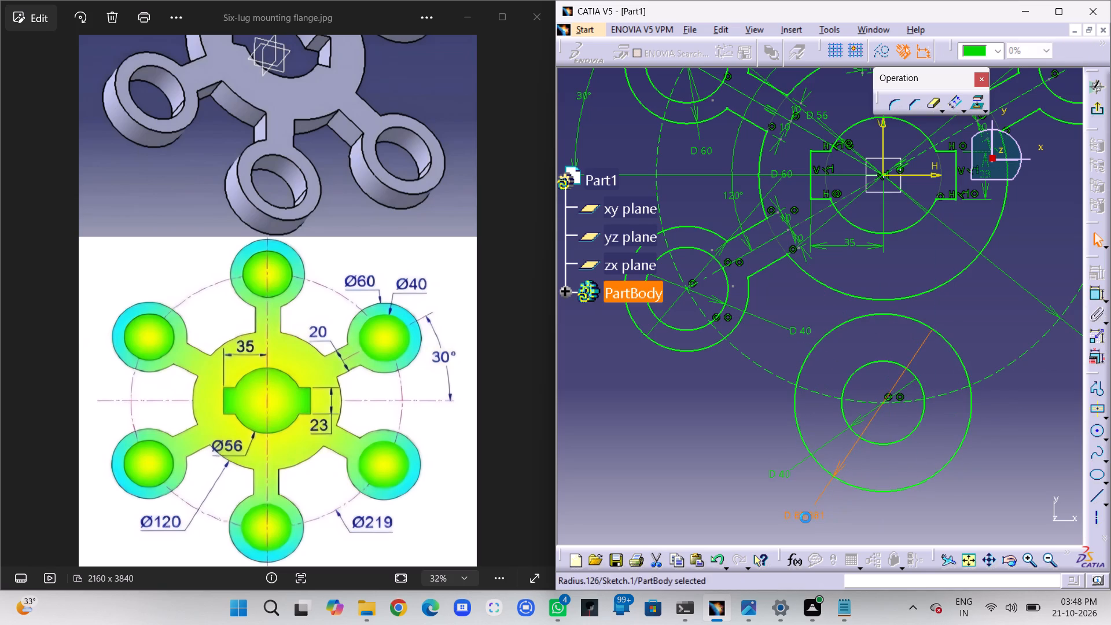
pyautogui.write('60')
pyautogui.press('Return')
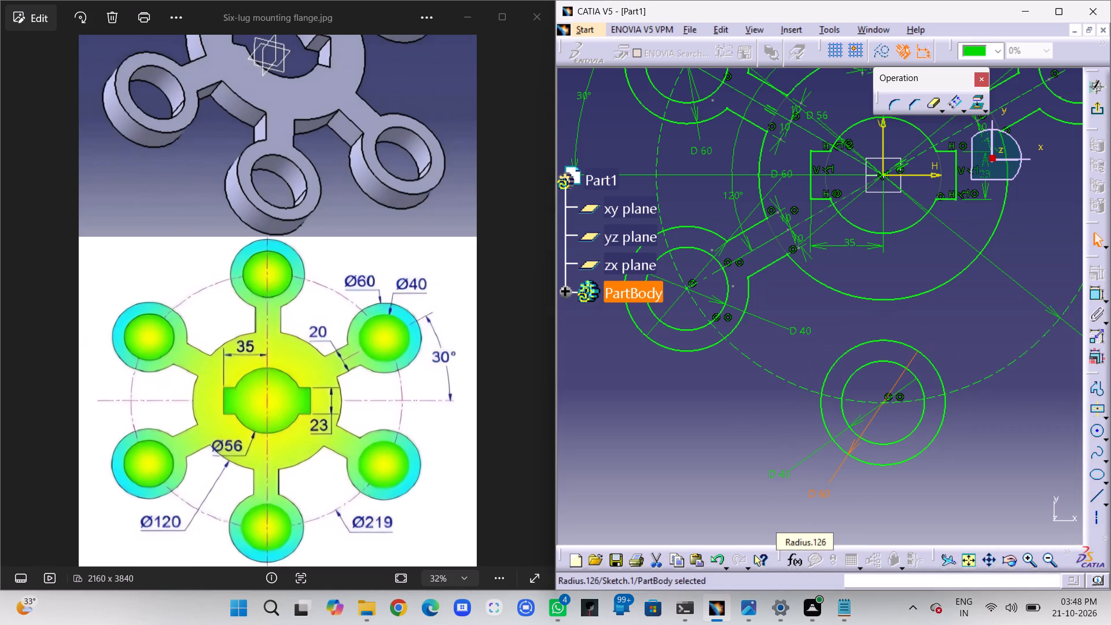
pyautogui.click(911, 476)
# Sketch a vertical centre line from the top of the bottom lug's 40 mm circle to just inside the hub's outer circle.
pyautogui.moveTo(931, 467); pyautogui.dragTo(893, 484, button='middle')
pyautogui.rightClick(893, 484)
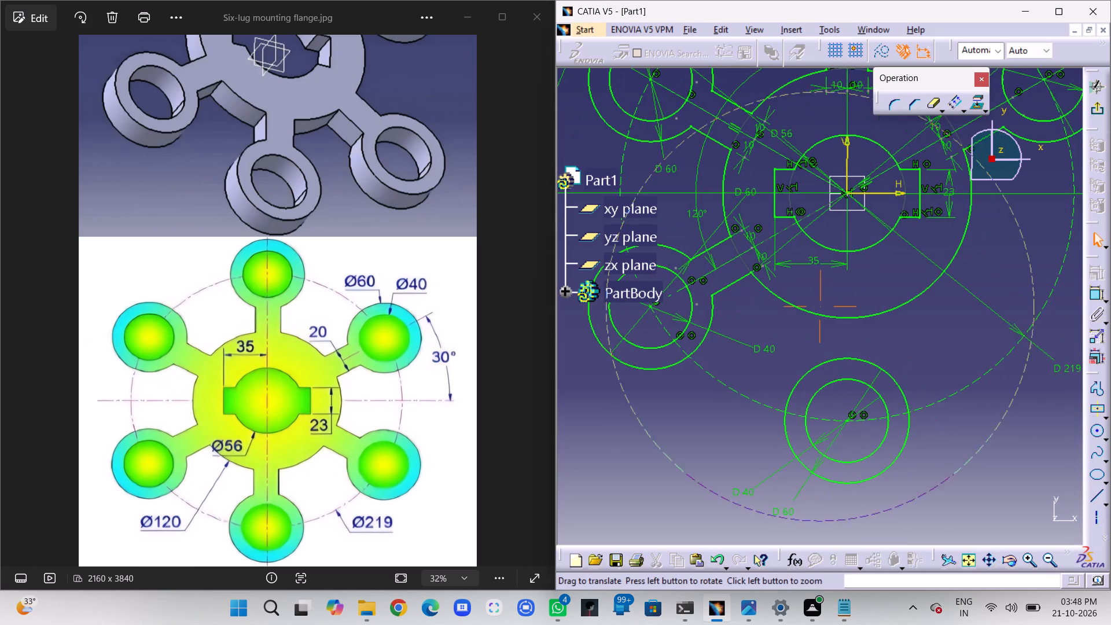
pyautogui.moveTo(893, 484); pyautogui.dragTo(902, 446, button='middle')
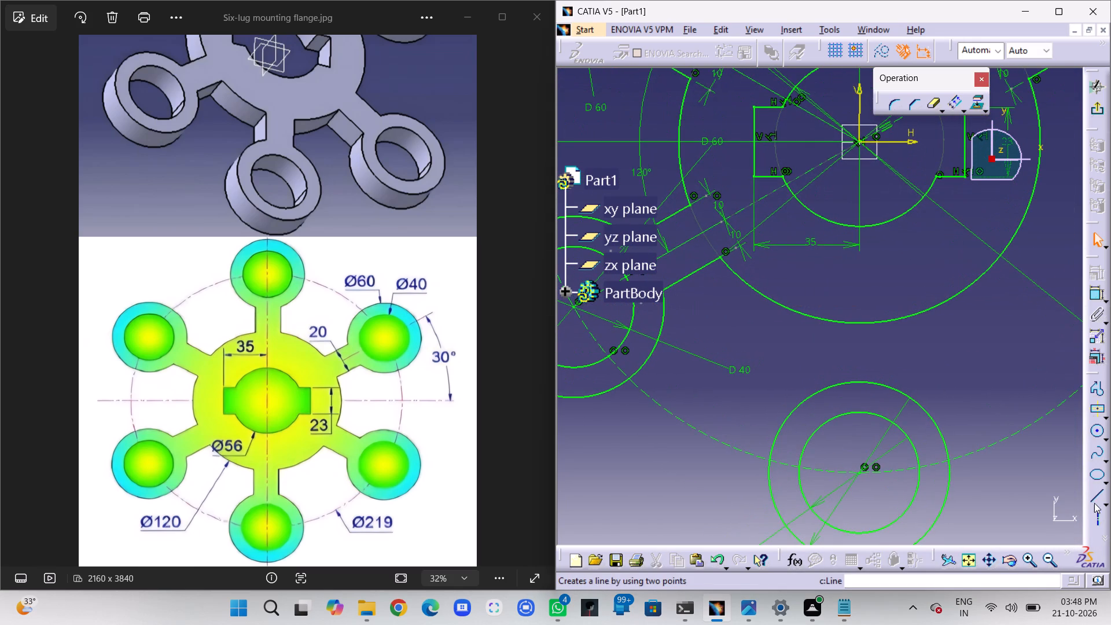
pyautogui.click(1097, 498)
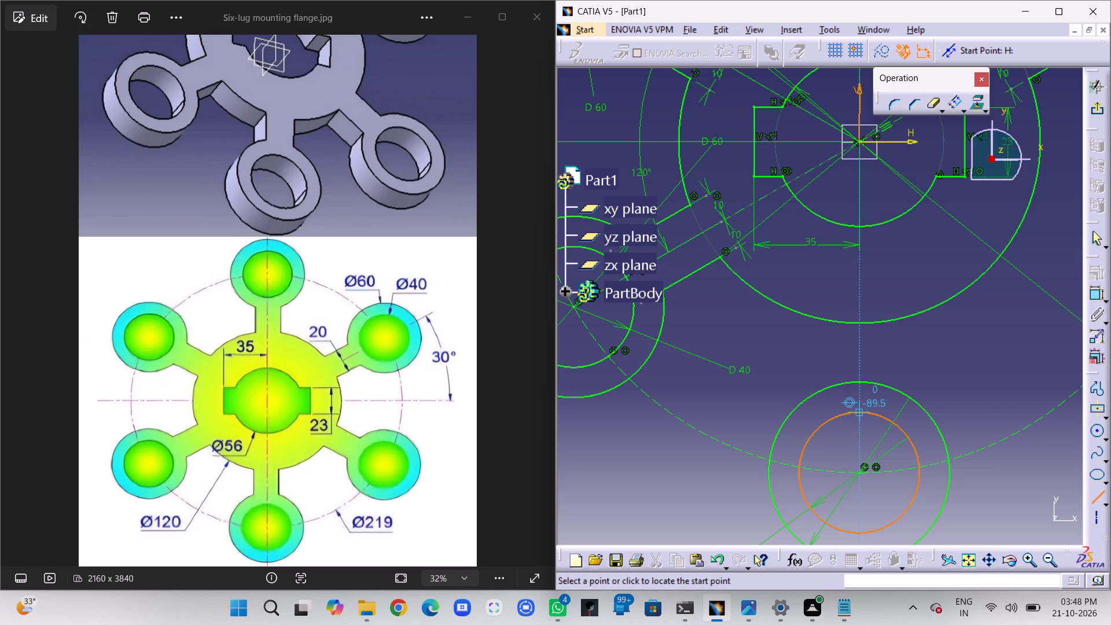
pyautogui.click(860, 412)
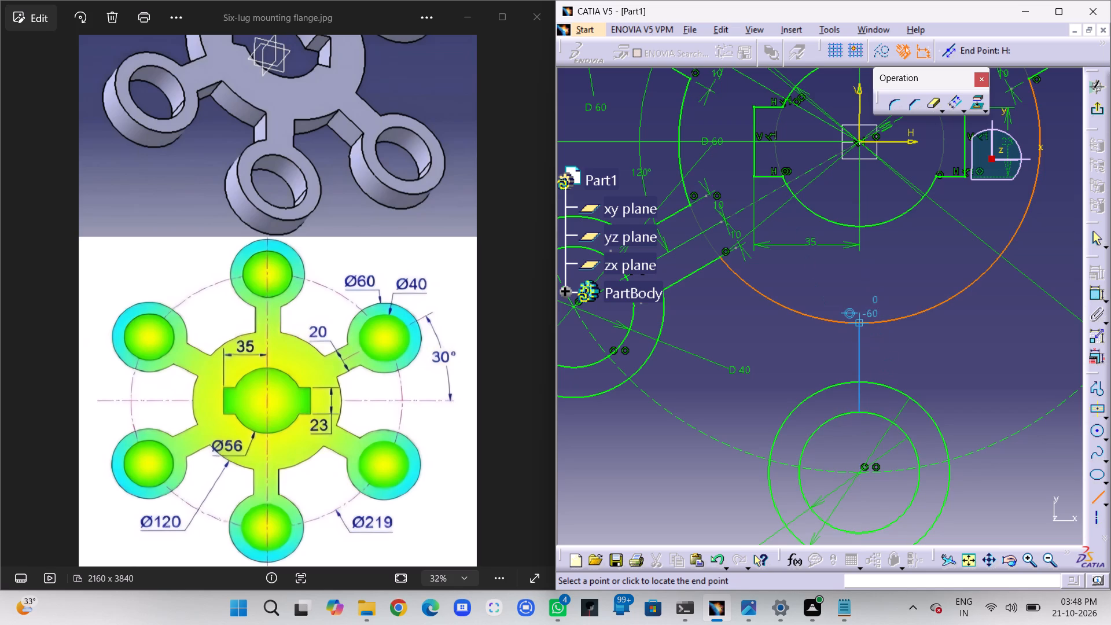
pyautogui.click(859, 295)
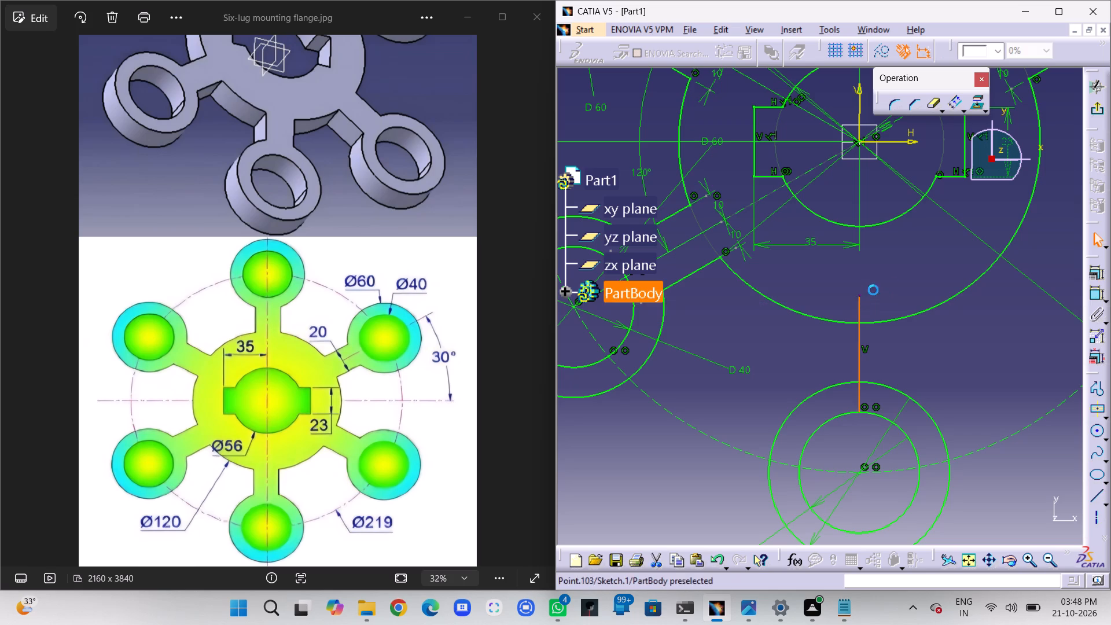
pyautogui.click(894, 286)
# Offset the bottom arm's vertical centre line 10 mm to its right.
pyautogui.click(861, 356)
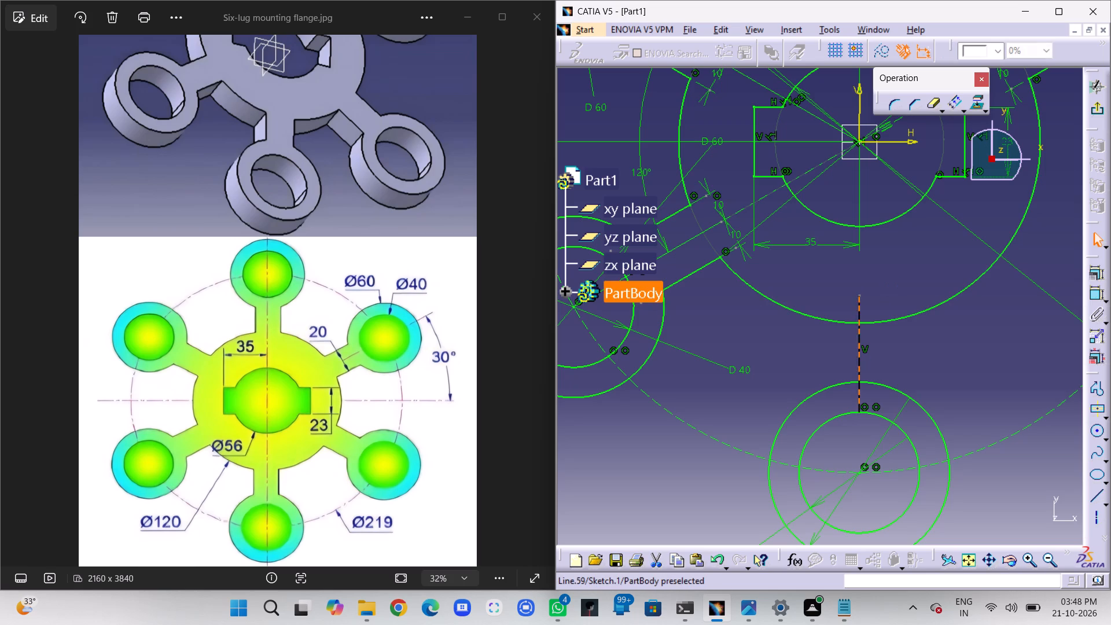
pyautogui.click(952, 102)
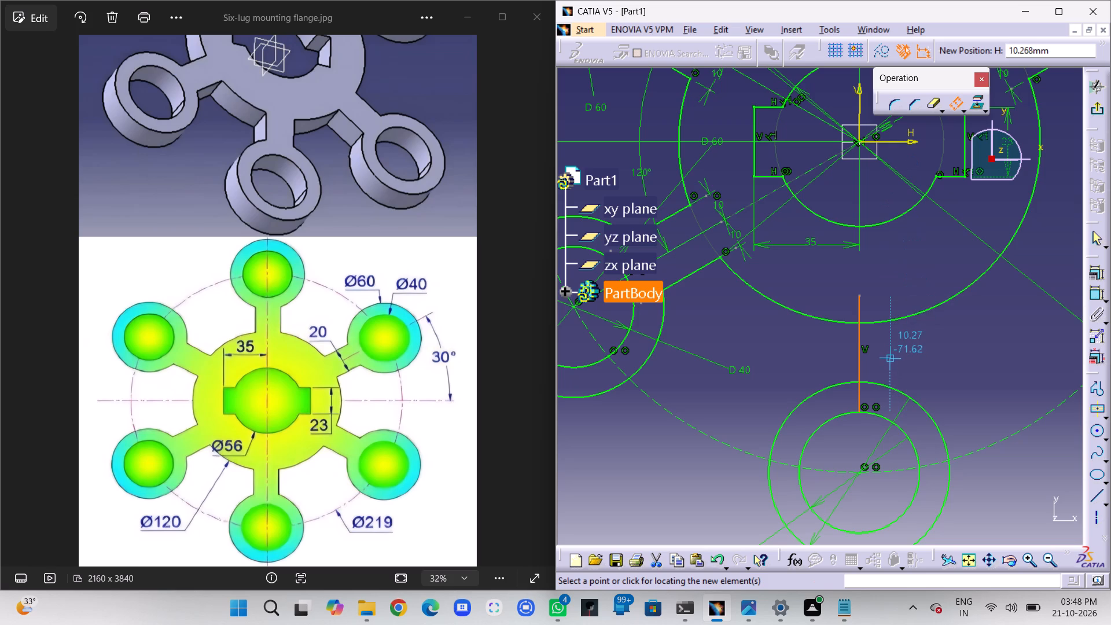
pyautogui.doubleClick(1058, 53)
pyautogui.write('10')
pyautogui.press('Return')
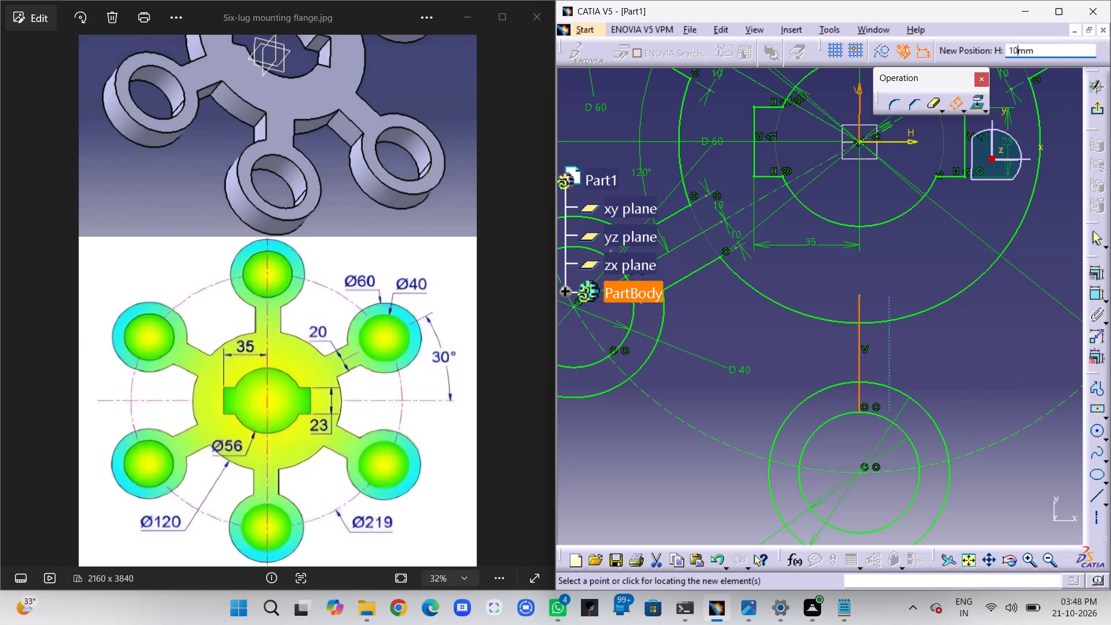
pyautogui.click(925, 337)
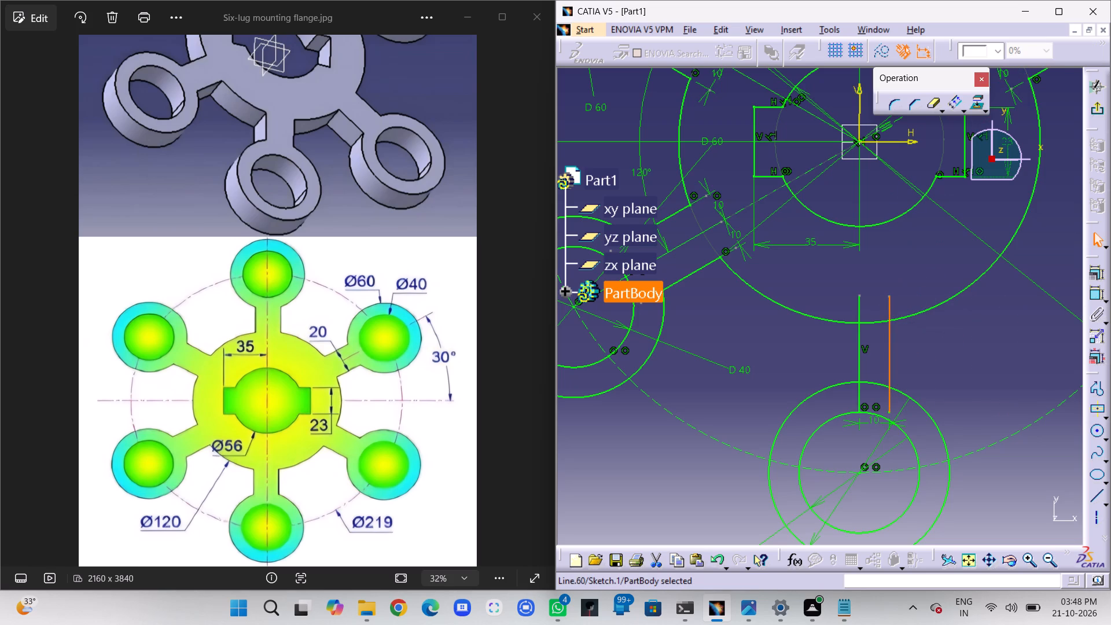
pyautogui.click(954, 338)
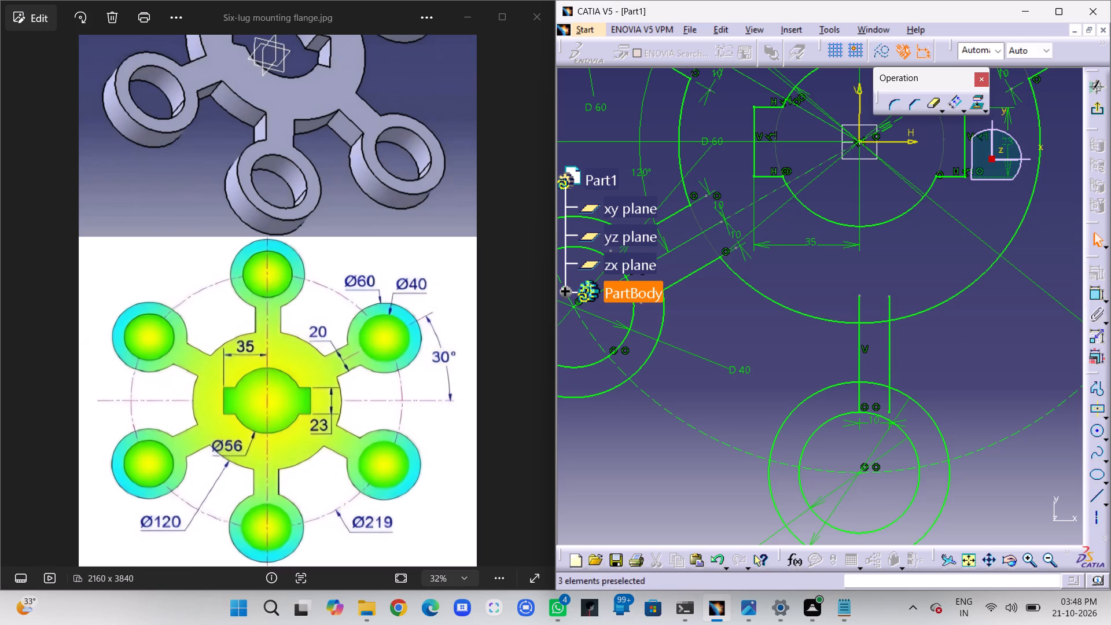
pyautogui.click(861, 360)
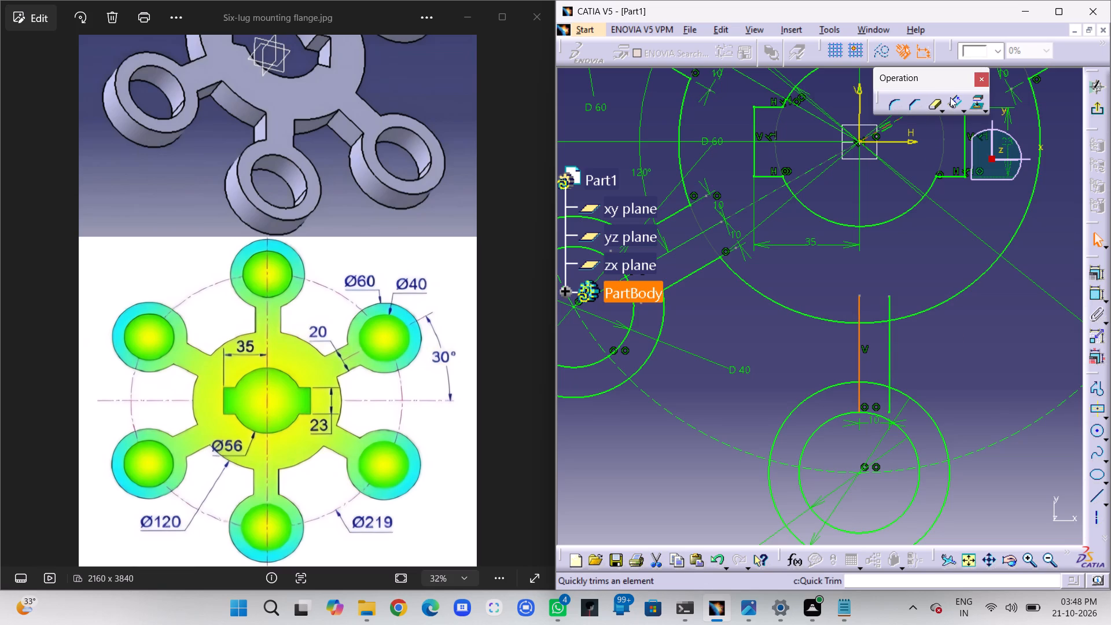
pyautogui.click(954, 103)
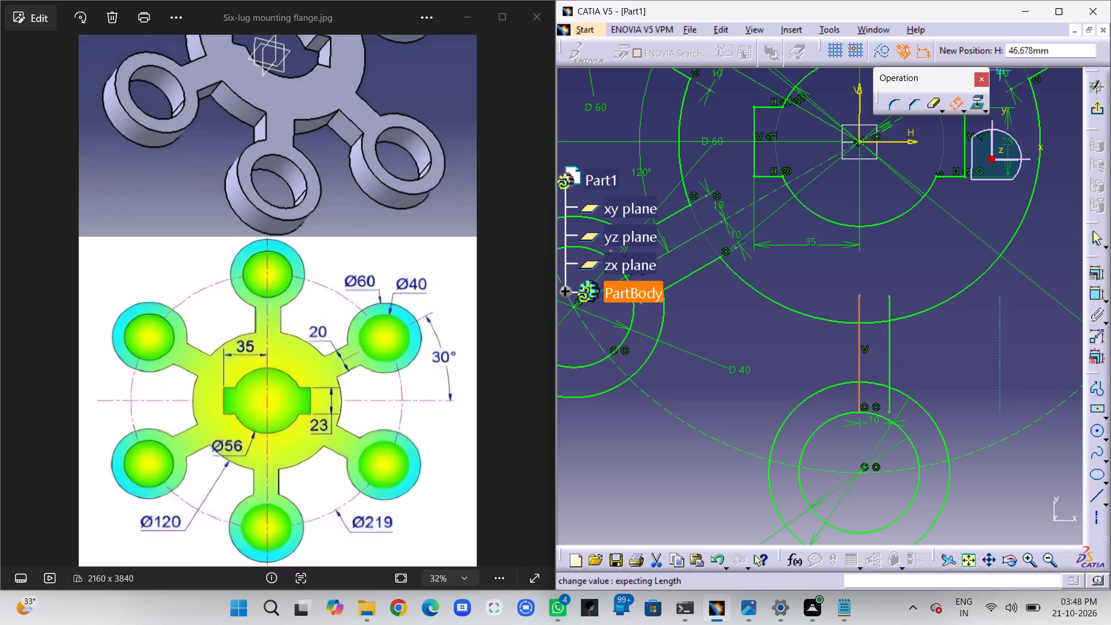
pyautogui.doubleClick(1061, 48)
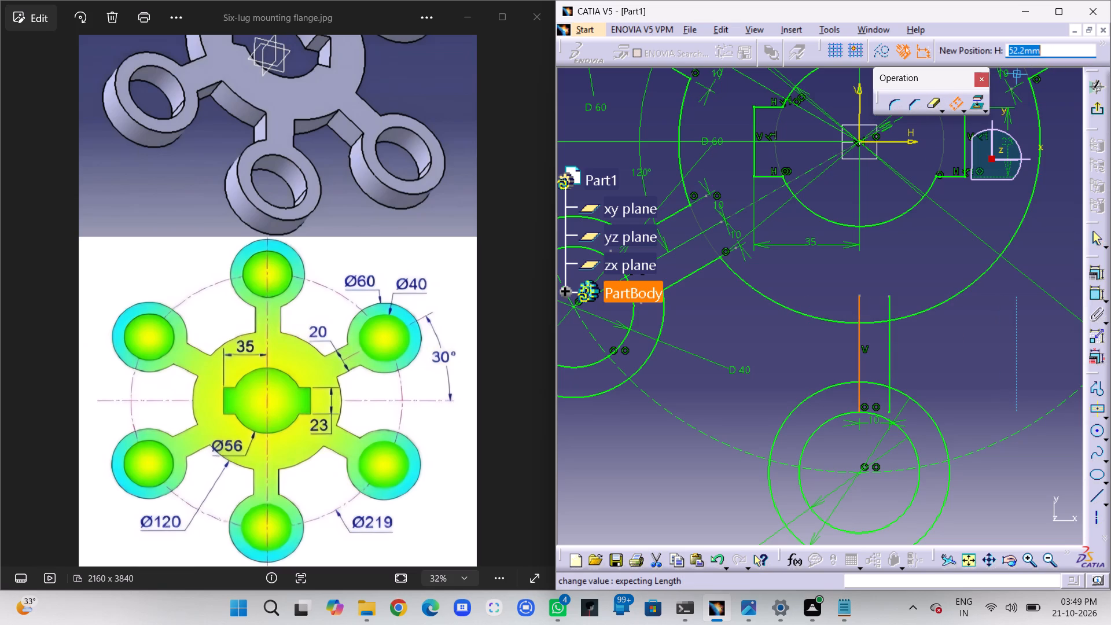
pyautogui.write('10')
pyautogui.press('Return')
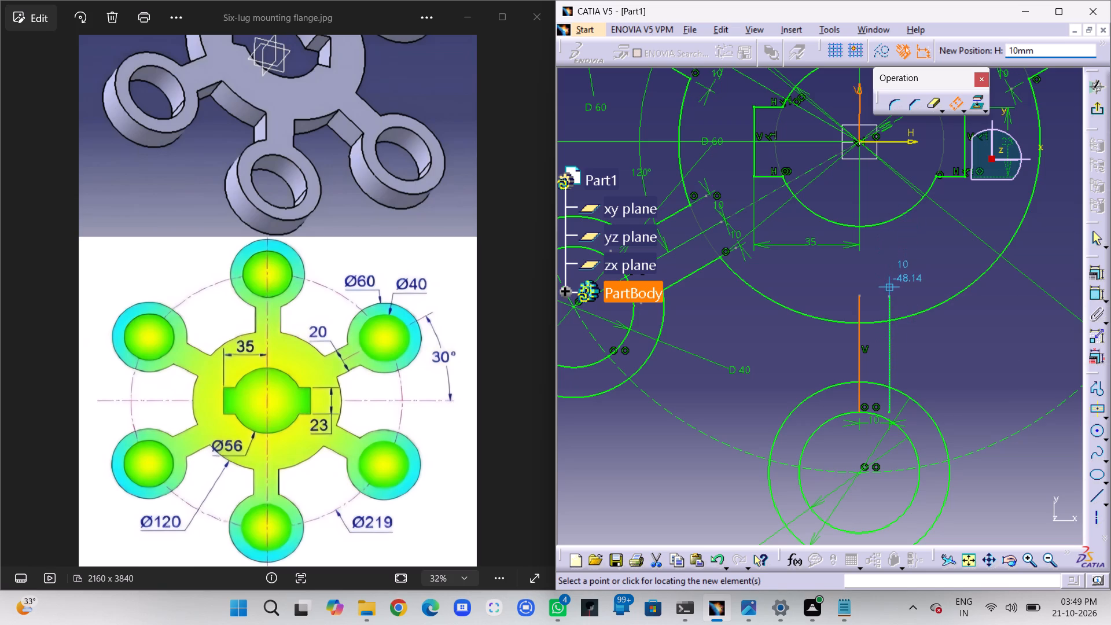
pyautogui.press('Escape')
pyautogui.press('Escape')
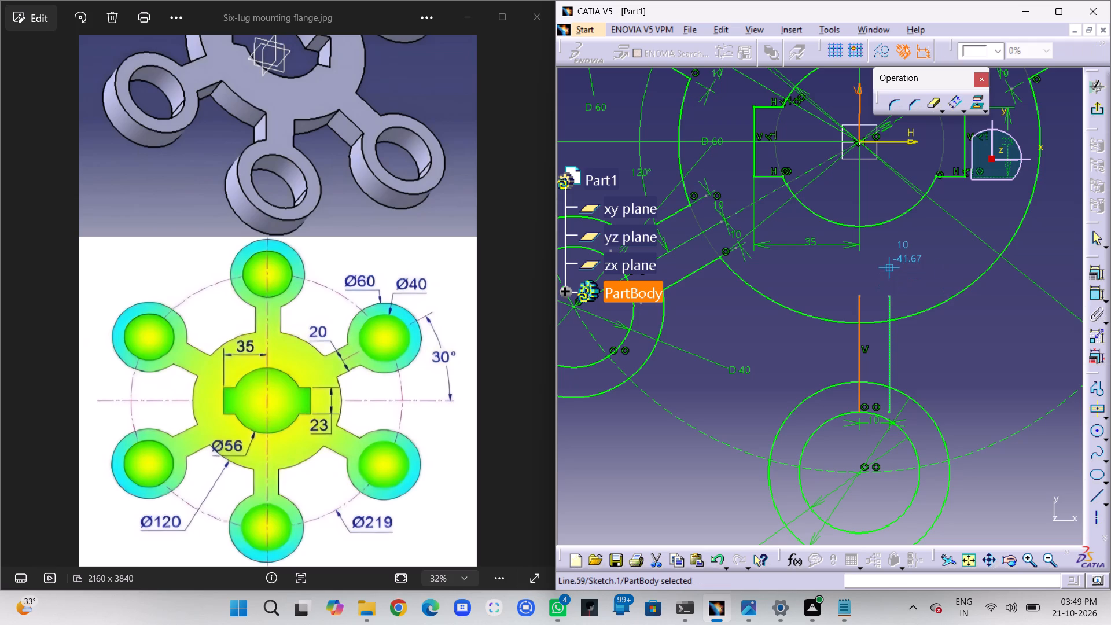
# Offset the bottom arm's vertical centre line to its left and set the offset to 10 mm.
pyautogui.click(859, 341)
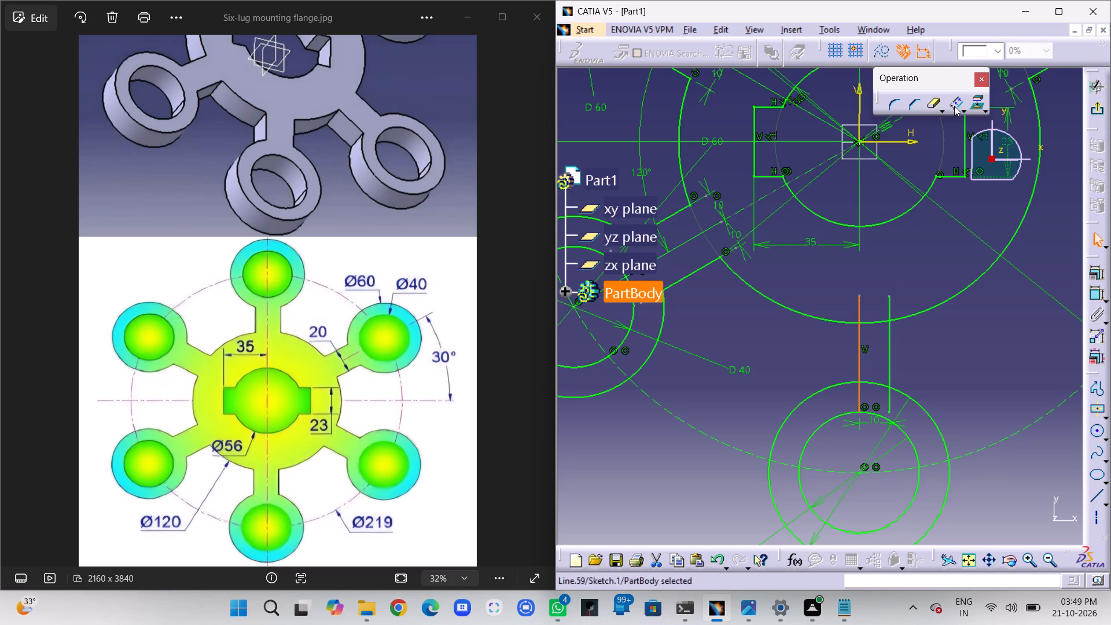
pyautogui.click(954, 106)
pyautogui.click(823, 361)
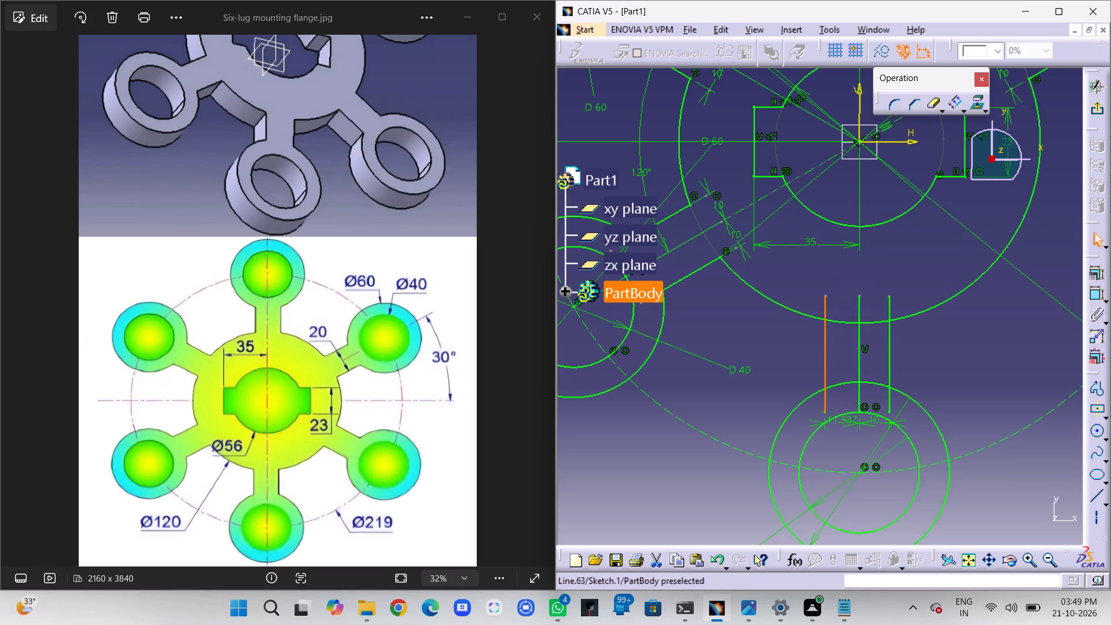
pyautogui.doubleClick(837, 425)
pyautogui.write('10')
pyautogui.press('Return')
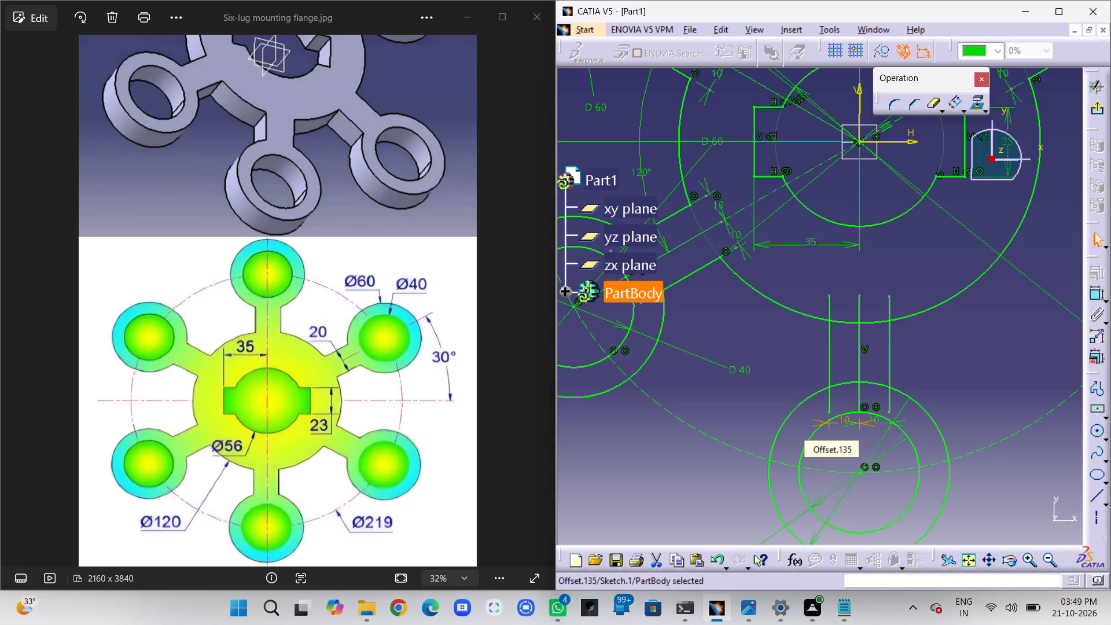
# Convert the bottom arm's vertical centre line to a construction element.
pyautogui.click(862, 367)
pyautogui.click(887, 52)
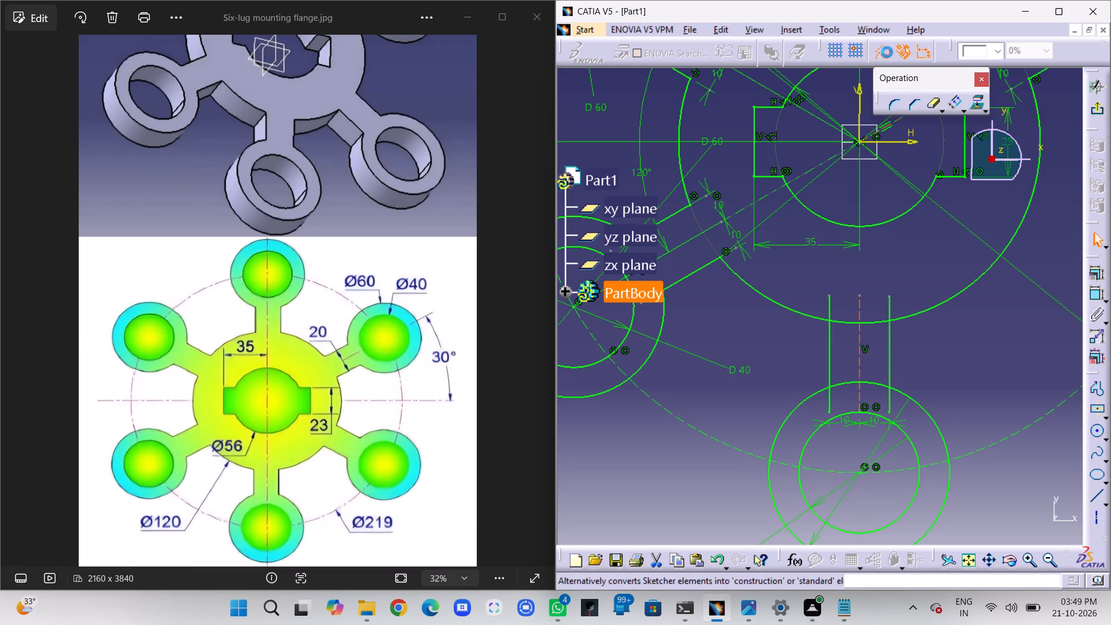
pyautogui.click(940, 358)
# Quick Trim both ends of the bottom arm's two side lines back to the hub's outer circle and the lug's 60 mm circle.
pyautogui.click(935, 104)
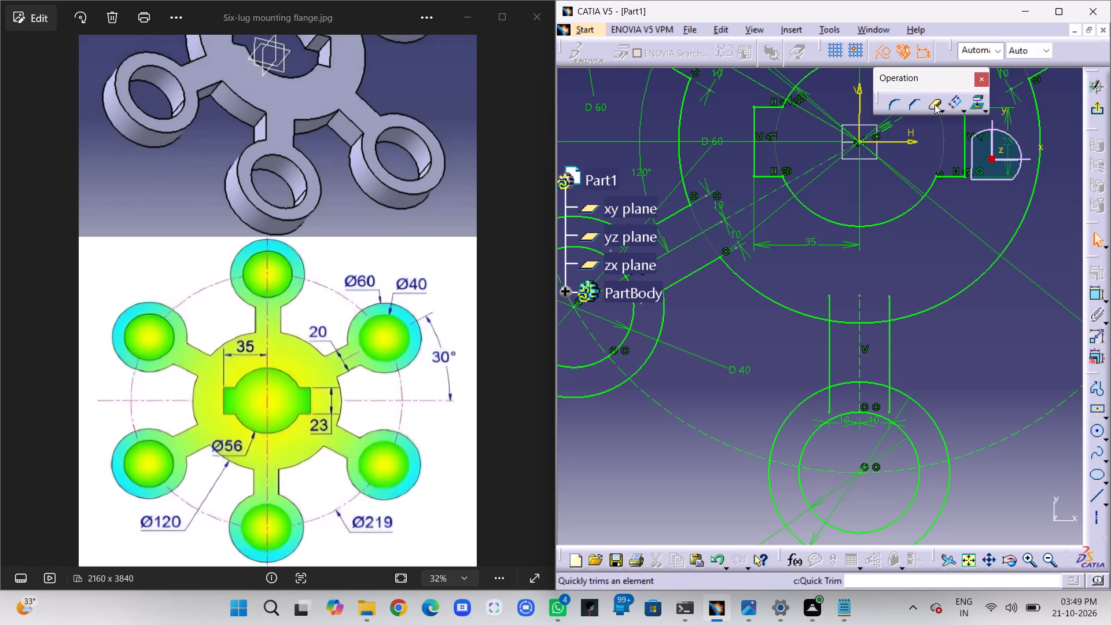
pyautogui.click(890, 308)
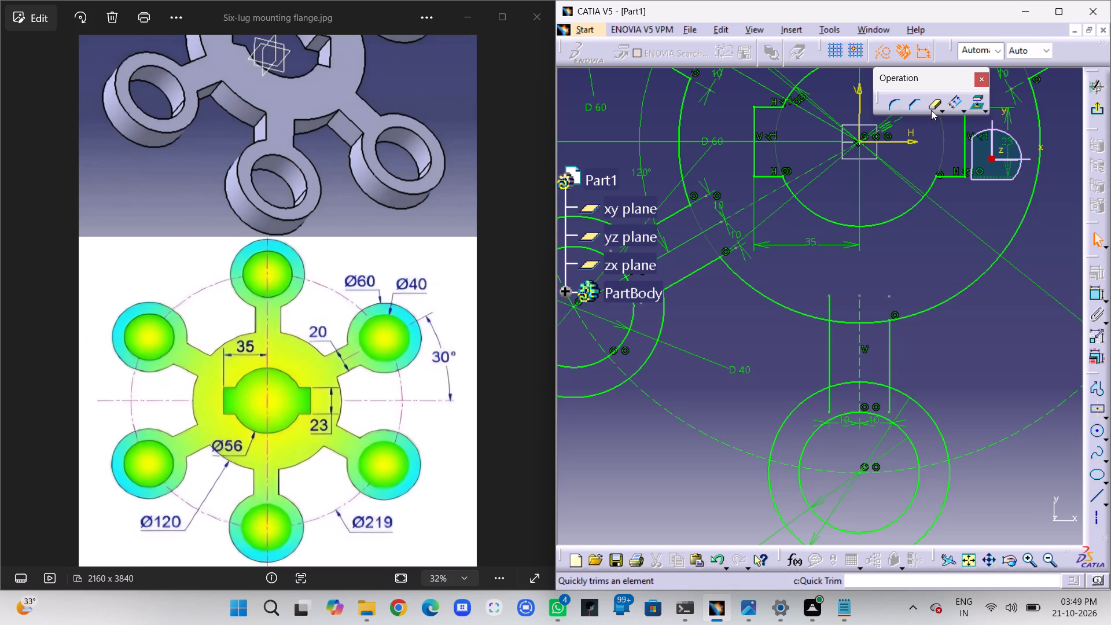
pyautogui.click(931, 109)
pyautogui.click(890, 400)
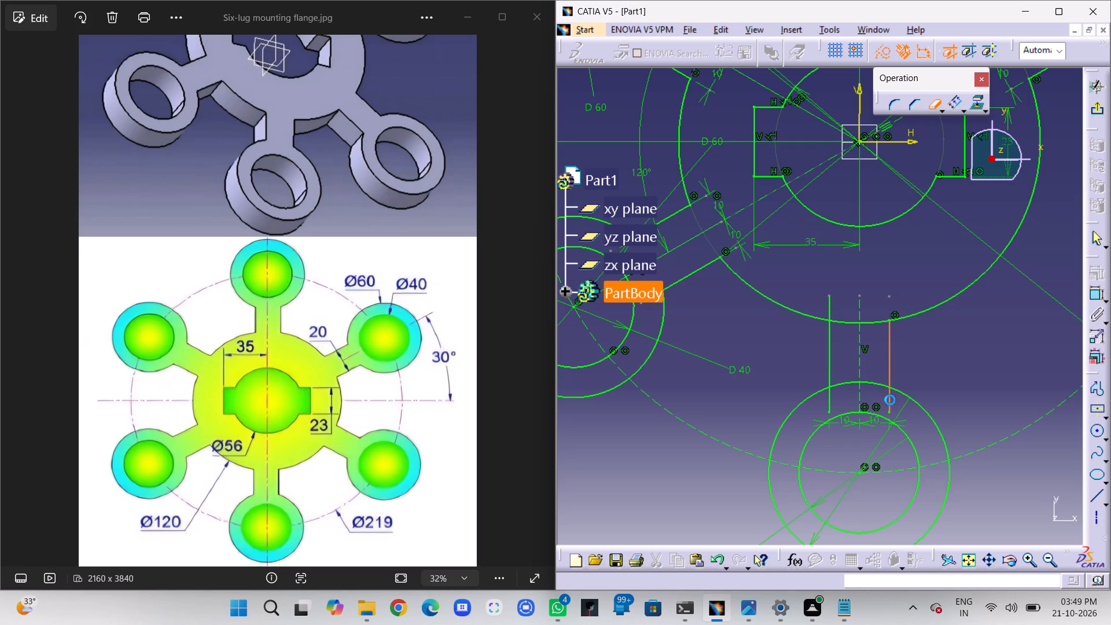
pyautogui.click(933, 106)
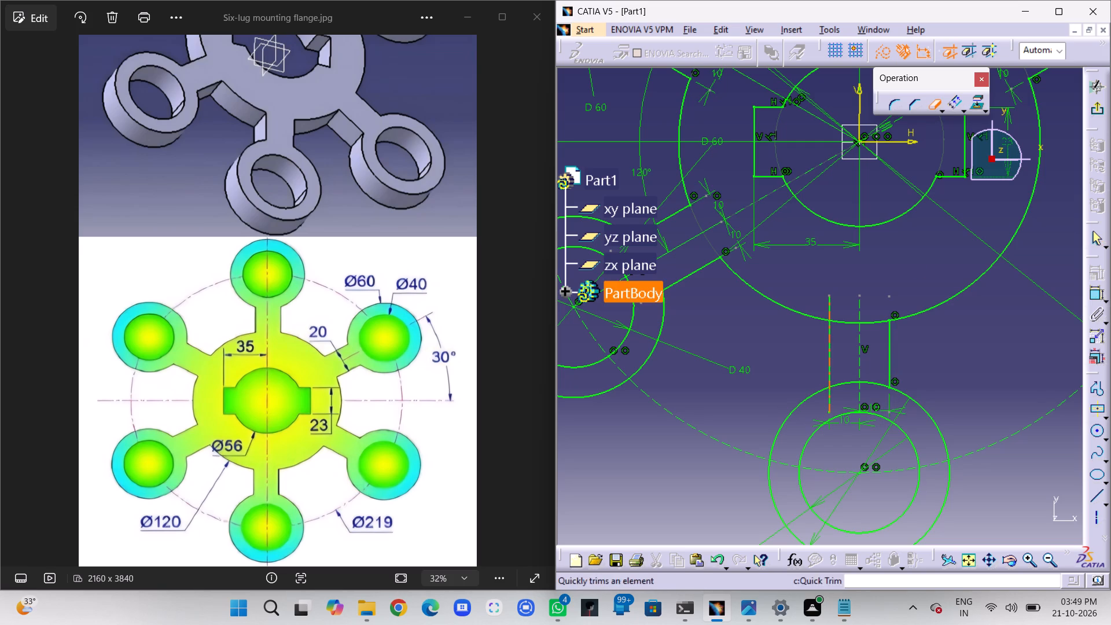
pyautogui.click(832, 308)
pyautogui.click(934, 105)
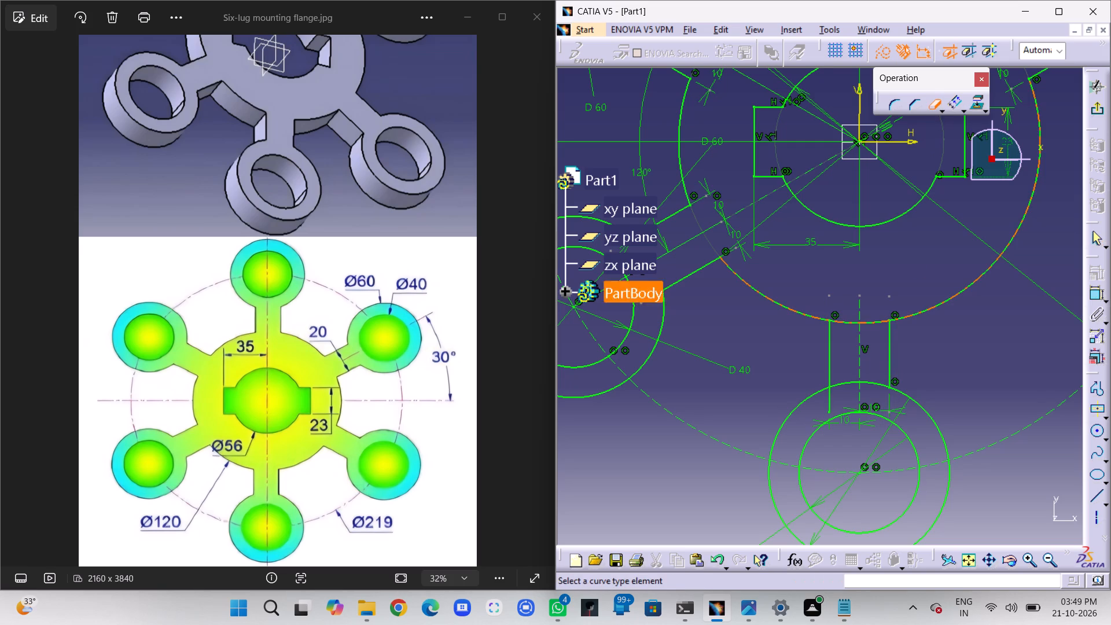
pyautogui.click(831, 402)
pyautogui.click(936, 369)
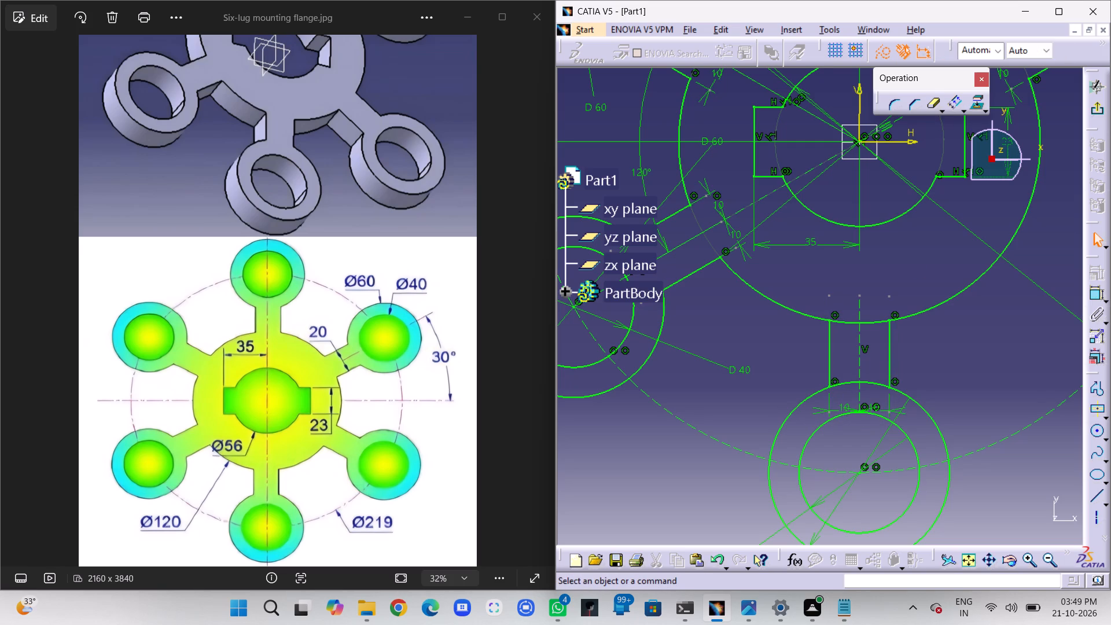
# Quick Trim the hub's outer circle and the bottom lug's 60 mm circle between the arm's two side lines.
pyautogui.click(929, 105)
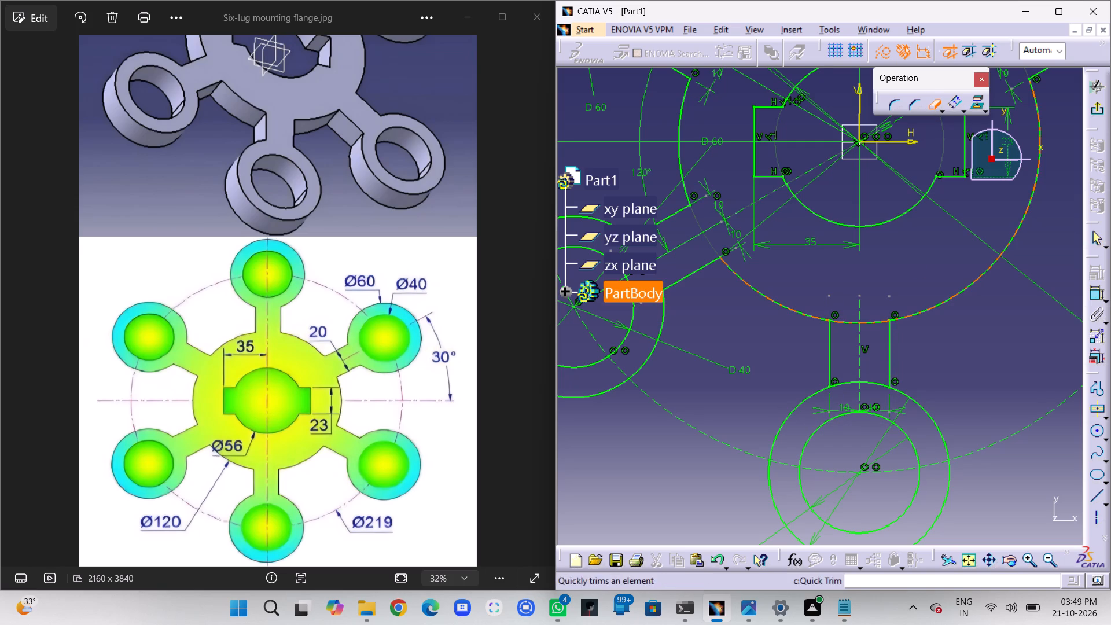
pyautogui.click(875, 323)
pyautogui.click(932, 105)
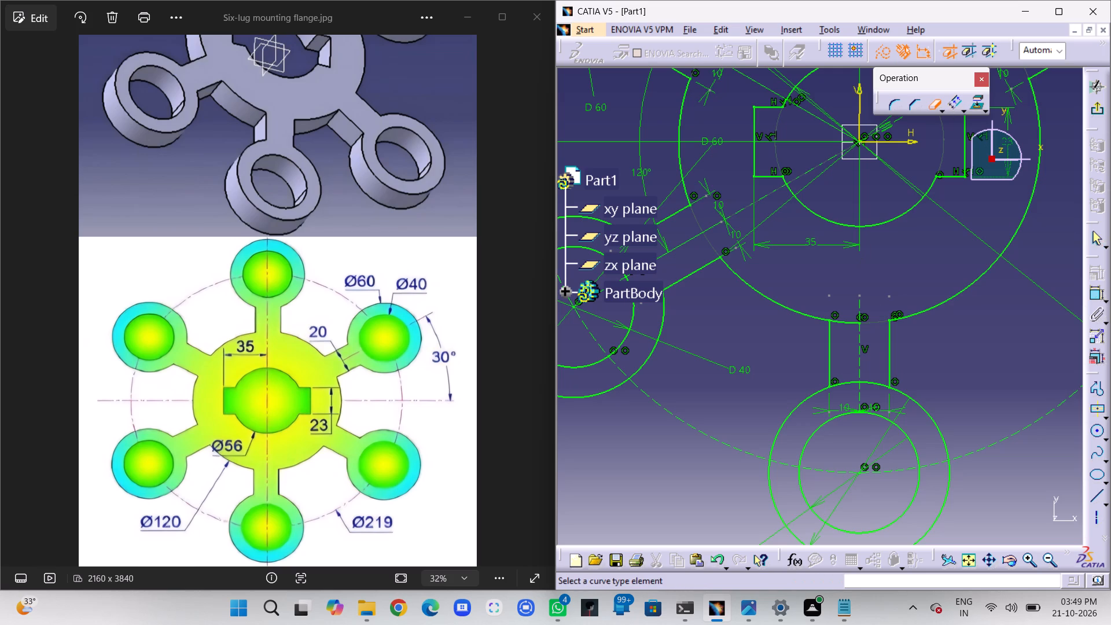
pyautogui.click(850, 323)
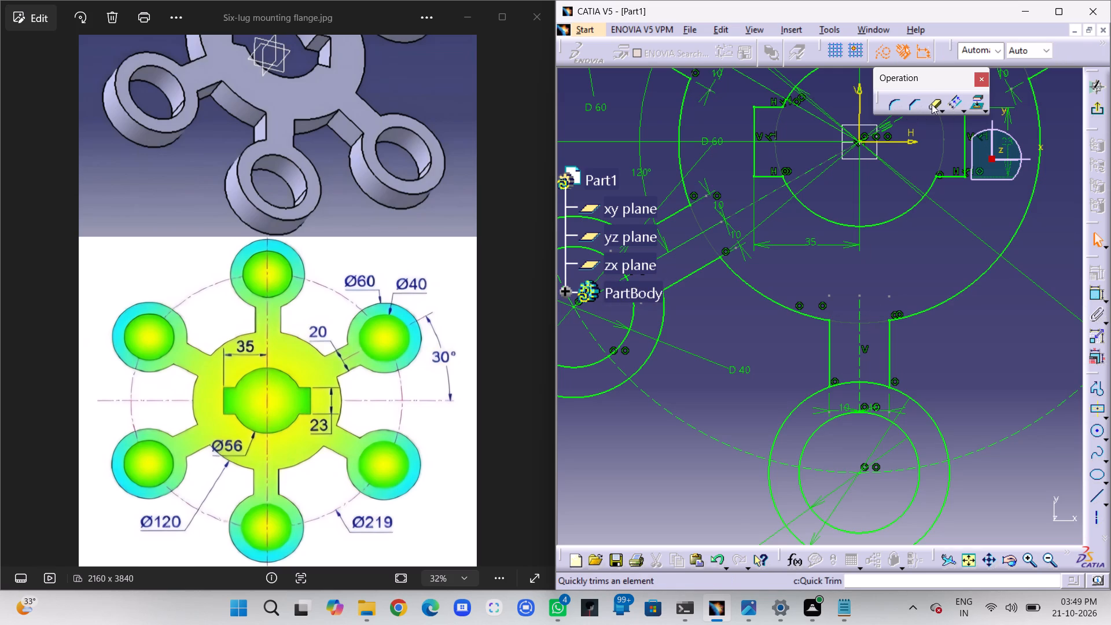
pyautogui.click(933, 104)
pyautogui.click(878, 385)
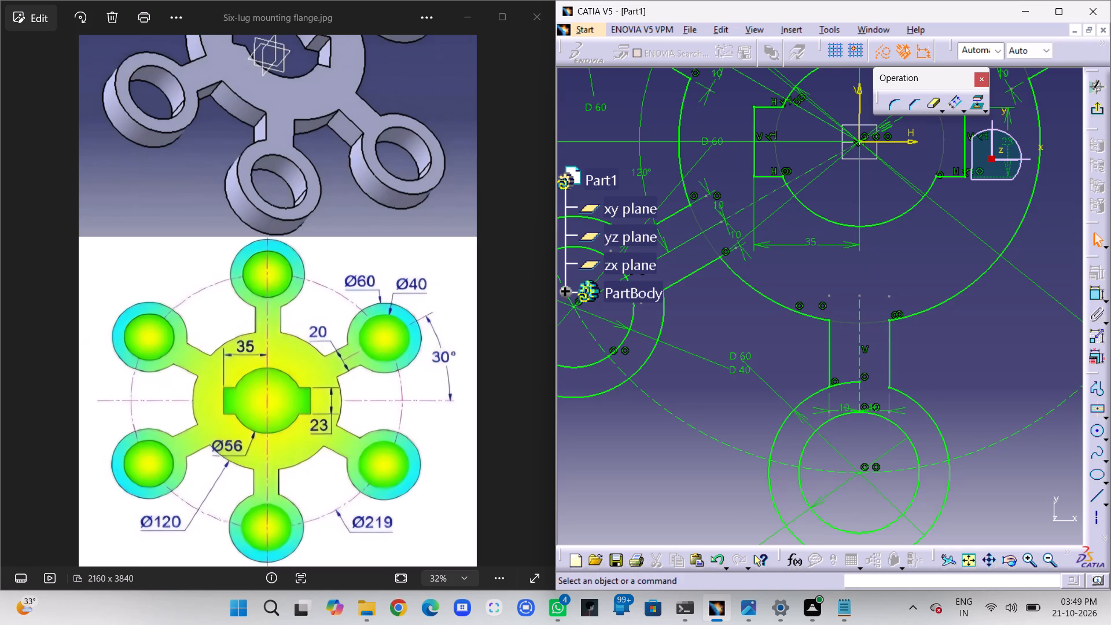
pyautogui.click(935, 104)
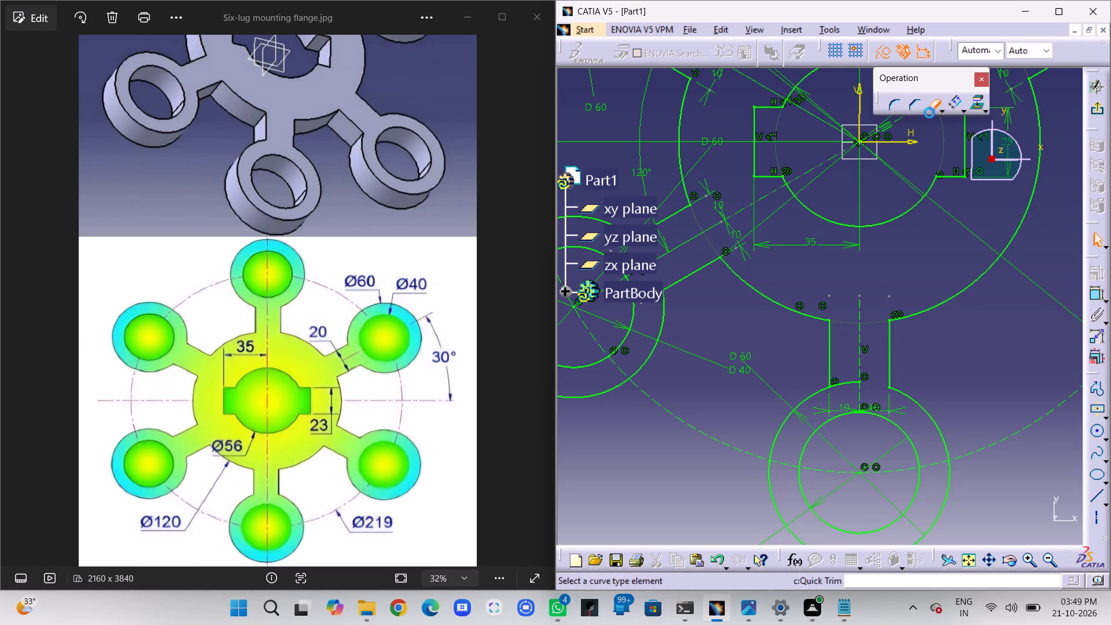
pyautogui.click(848, 384)
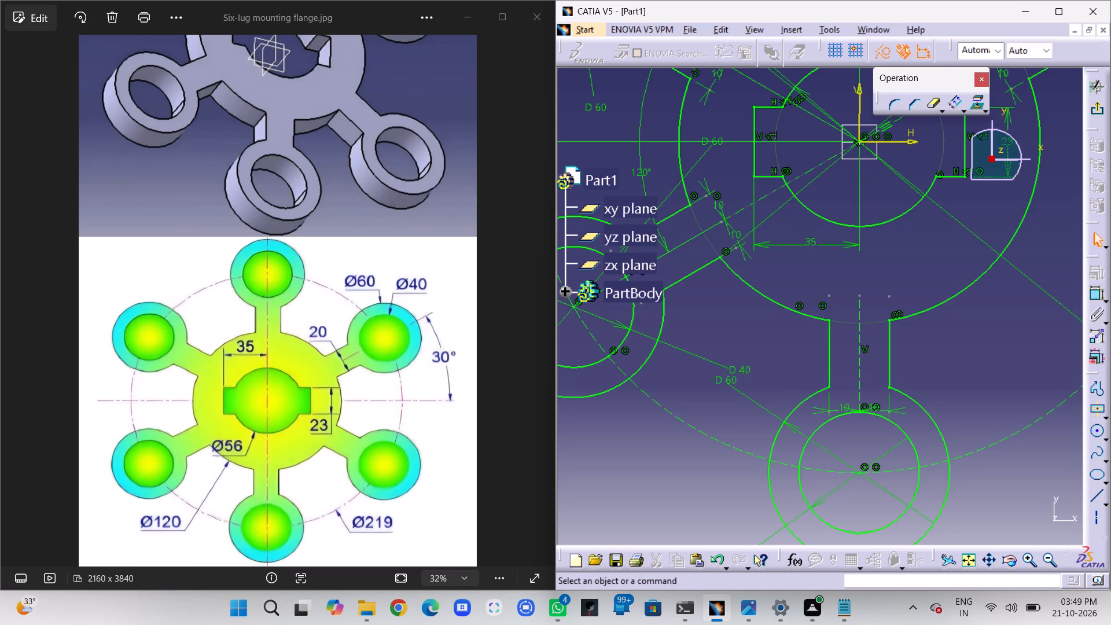
# Move the bottom arm's two 10 mm offset dimensions up to the arm's hub end.
pyautogui.moveTo(938, 385); pyautogui.dragTo(948, 445, button='middle')
pyautogui.rightClick(938, 385)
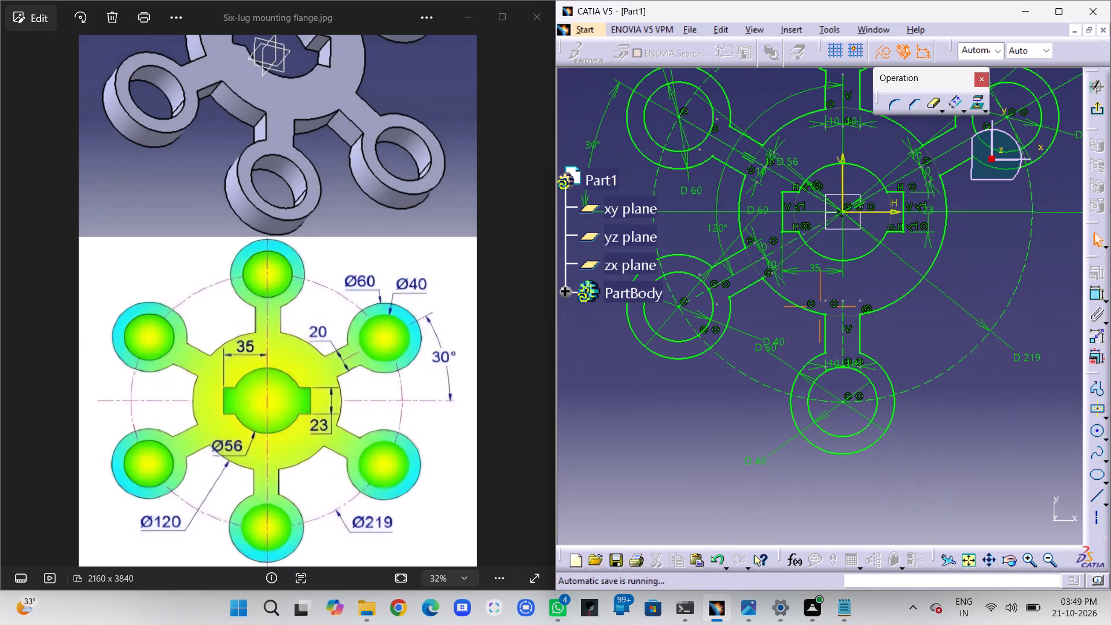
pyautogui.moveTo(948, 445); pyautogui.dragTo(953, 435, button='middle')
pyautogui.moveTo(998, 420); pyautogui.dragTo(877, 466, button='middle')
pyautogui.scroll(1, 877, 466)
pyautogui.moveTo(751, 417); pyautogui.dragTo(760, 376)
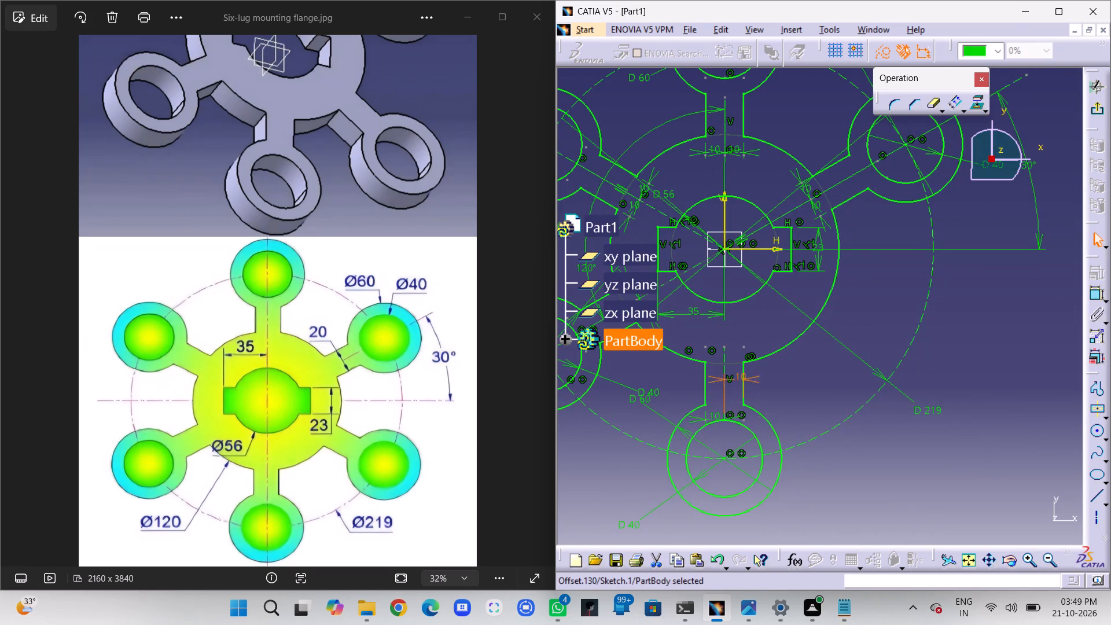
pyautogui.moveTo(760, 376); pyautogui.dragTo(756, 343)
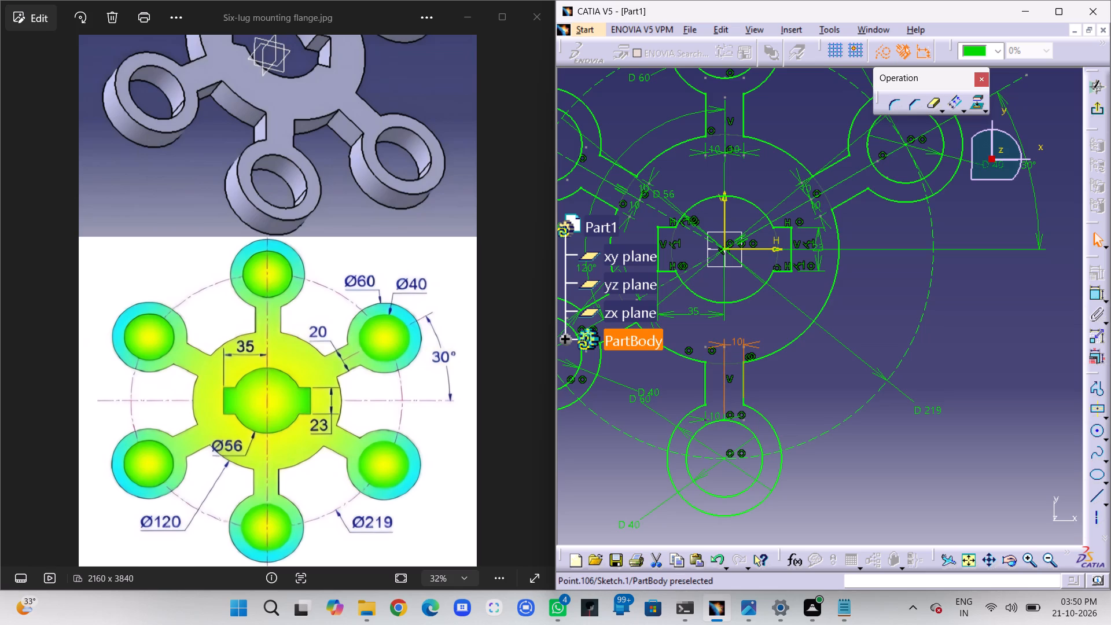
pyautogui.moveTo(695, 420); pyautogui.dragTo(695, 348)
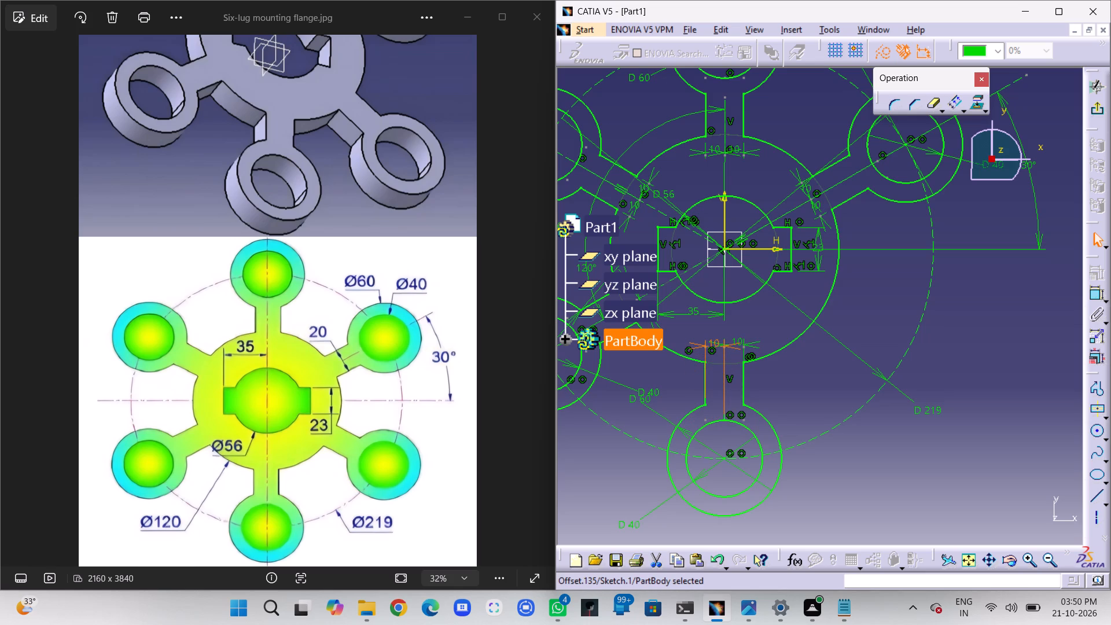
pyautogui.moveTo(695, 348); pyautogui.dragTo(695, 347)
pyautogui.click(829, 377)
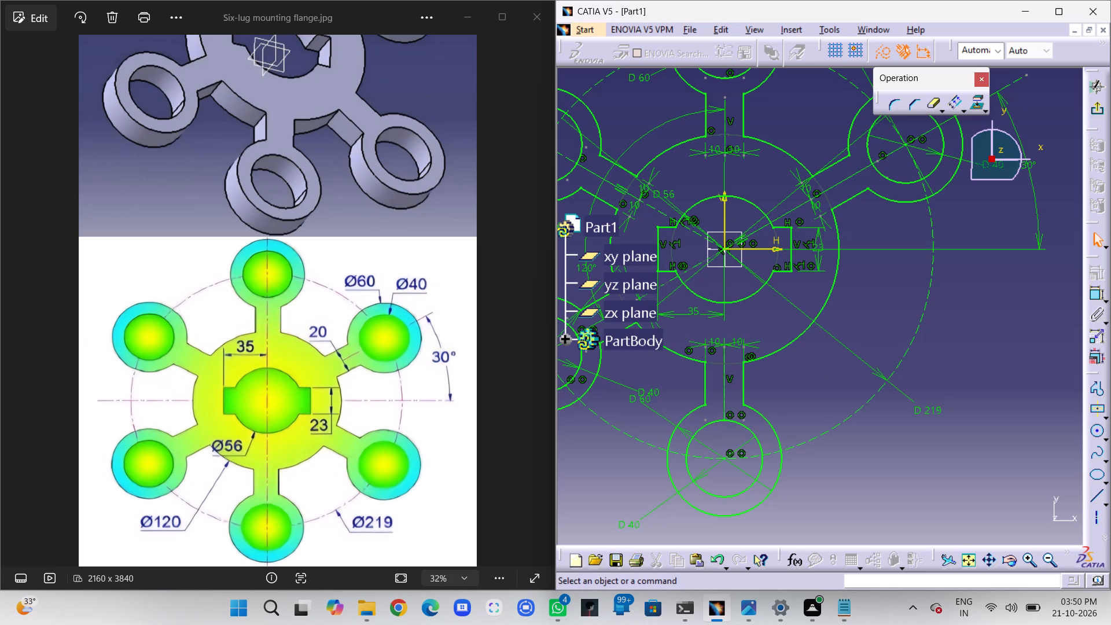
# Sketch a standard, non-construction circle about 44 mm in diameter, centred on the 219 mm pitch circle at about H 95, V -55 mm.
pyautogui.moveTo(834, 385); pyautogui.dragTo(869, 405, button='middle')
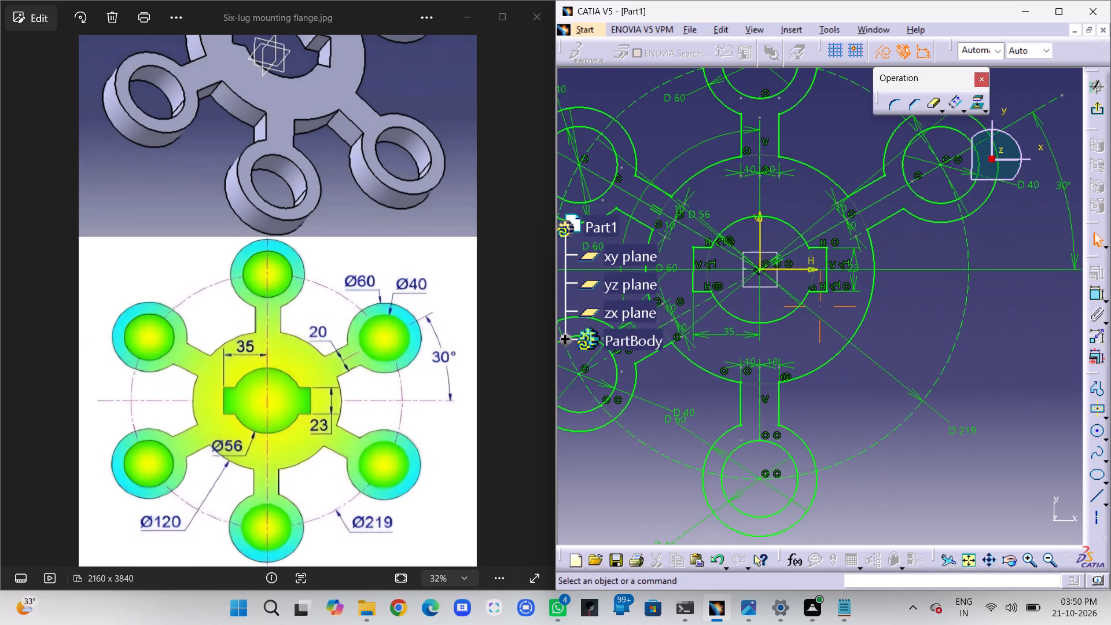
pyautogui.moveTo(869, 405); pyautogui.dragTo(866, 394, button='middle')
pyautogui.middleClick(866, 394)
pyautogui.middleClick(866, 394)
pyautogui.moveTo(870, 375); pyautogui.dragTo(906, 532, button='middle')
pyautogui.rightClick(903, 550)
pyautogui.moveTo(892, 528); pyautogui.dragTo(939, 459, button='middle')
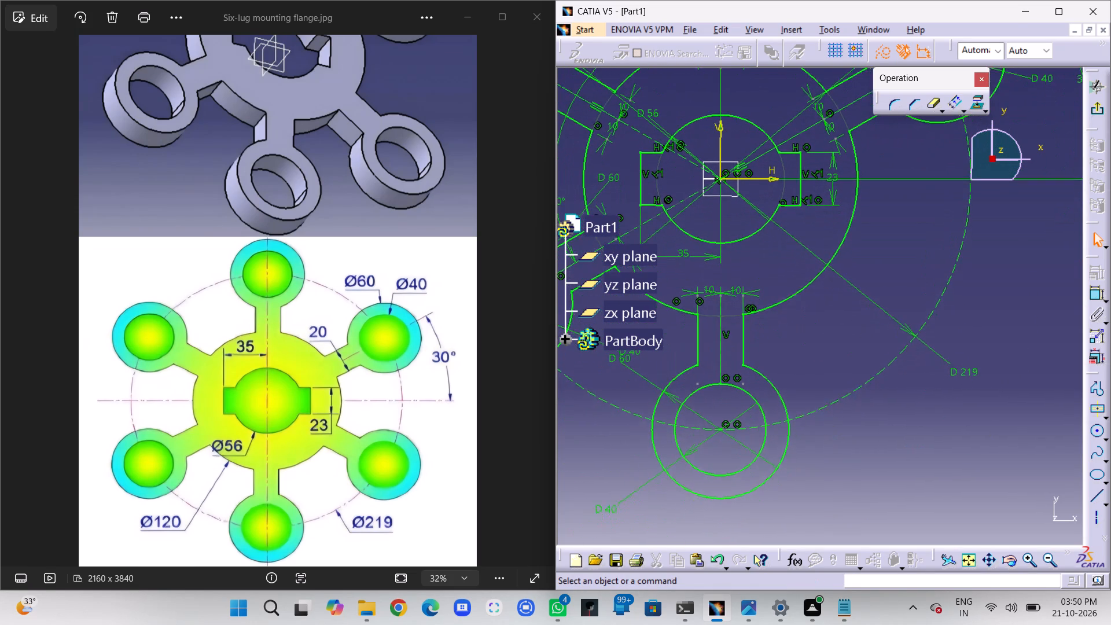
pyautogui.moveTo(939, 459); pyautogui.dragTo(961, 465, button='middle')
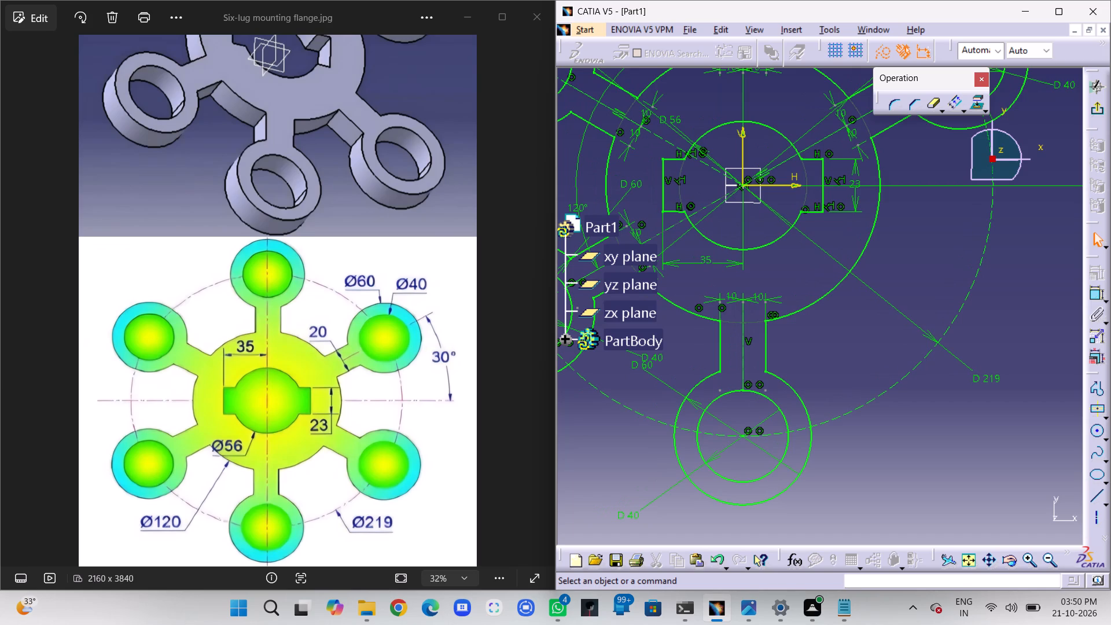
pyautogui.click(1099, 431)
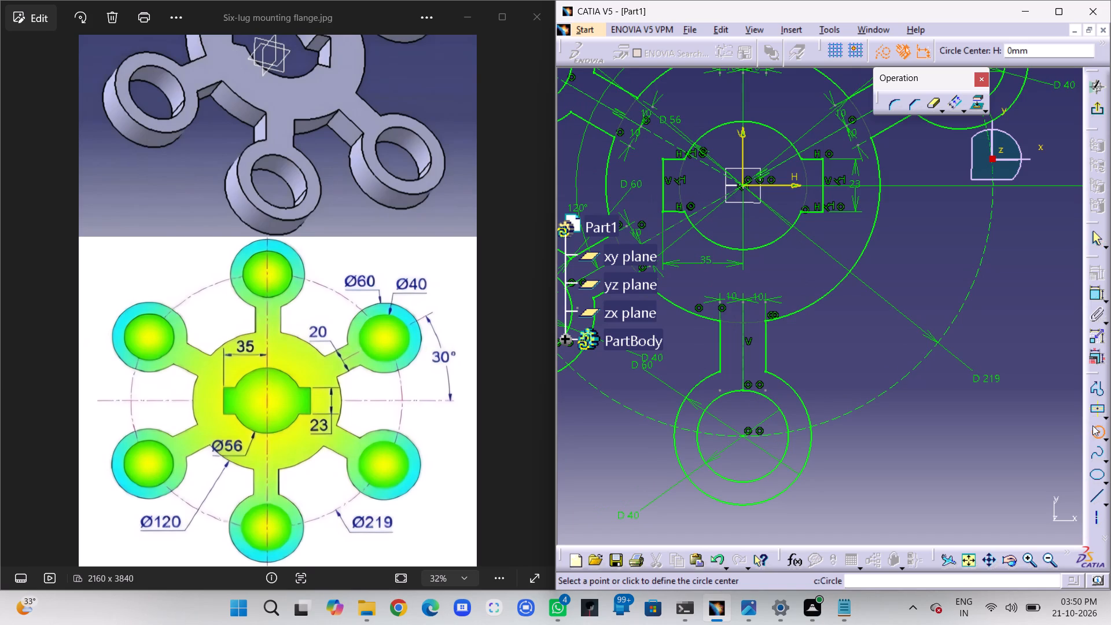
pyautogui.click(961, 310)
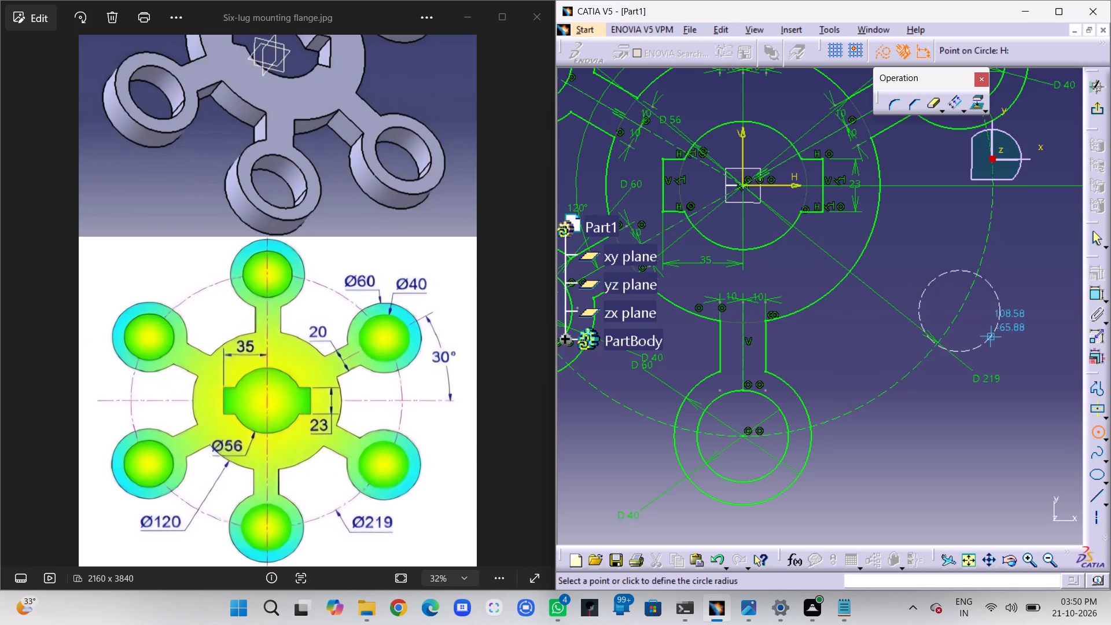
pyautogui.click(879, 52)
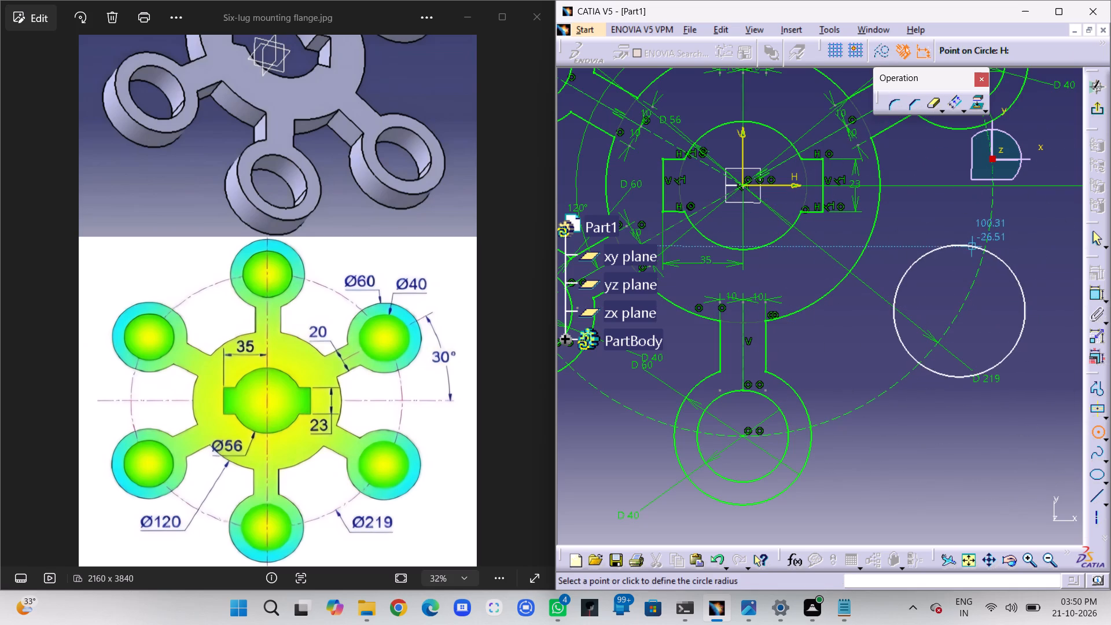
pyautogui.click(999, 280)
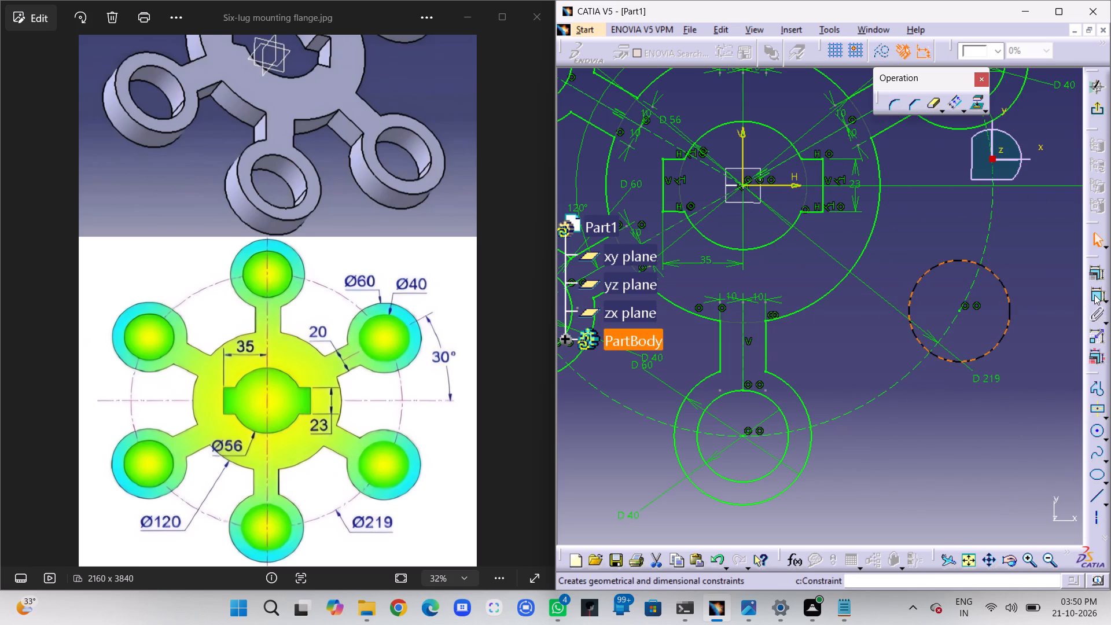
# Dimension the lower-right lug circle's diameter and set it to 40 mm.
pyautogui.click(1094, 295)
pyautogui.click(1047, 280)
pyautogui.doubleClick(1047, 275)
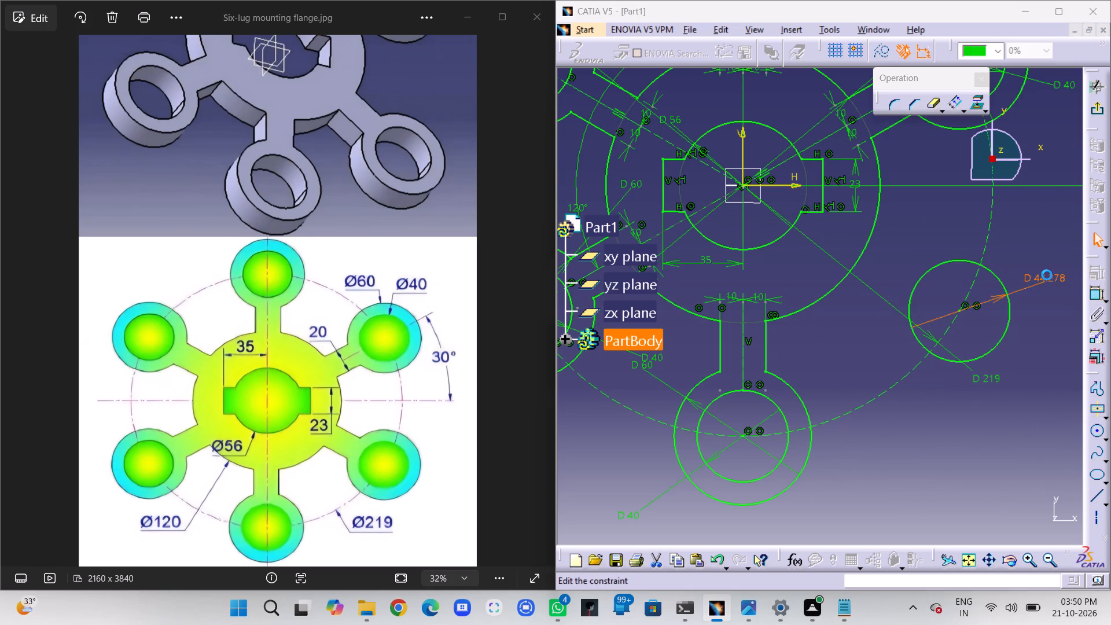
pyautogui.write('40')
pyautogui.press('Return')
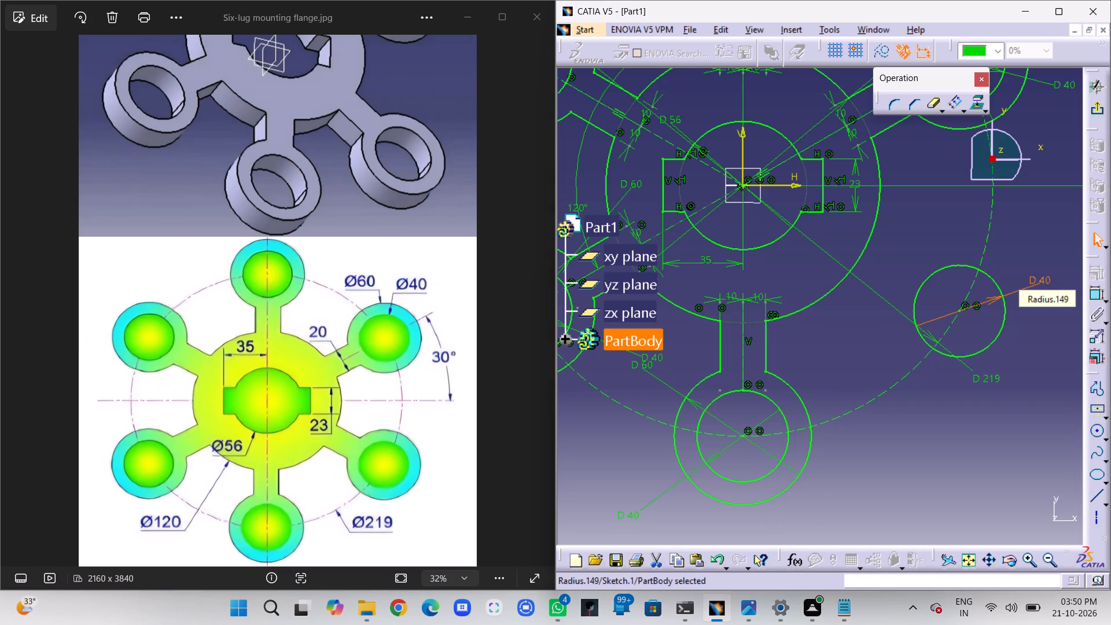
# Sketch a circle about 56 mm in diameter concentric with the lower-right lug's 40 mm circle.
pyautogui.click(1050, 320)
pyautogui.click(1098, 432)
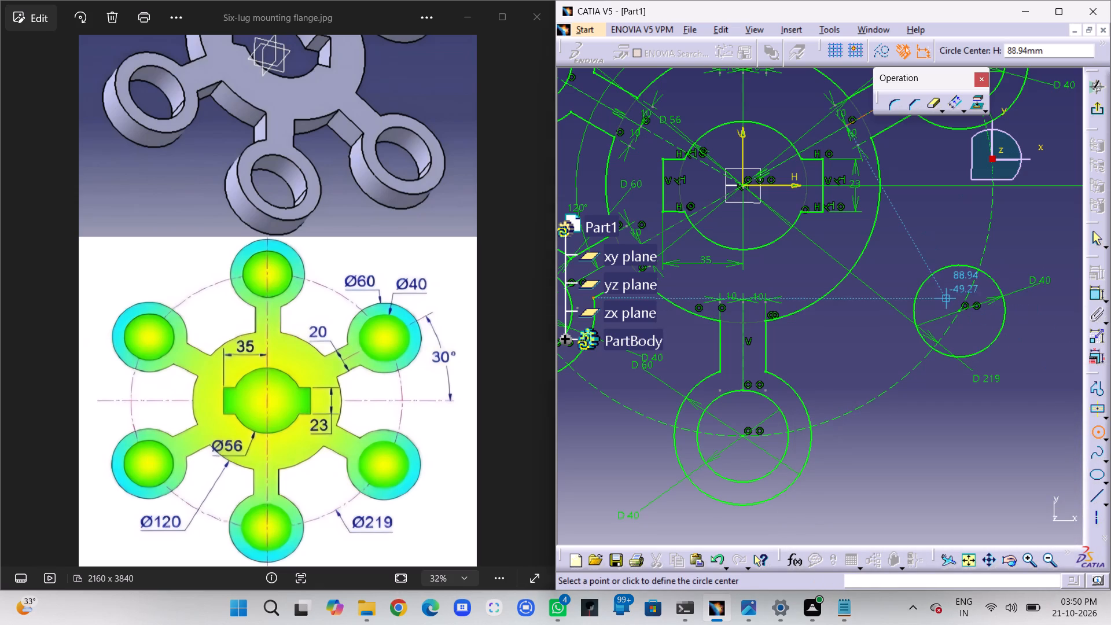
pyautogui.click(961, 310)
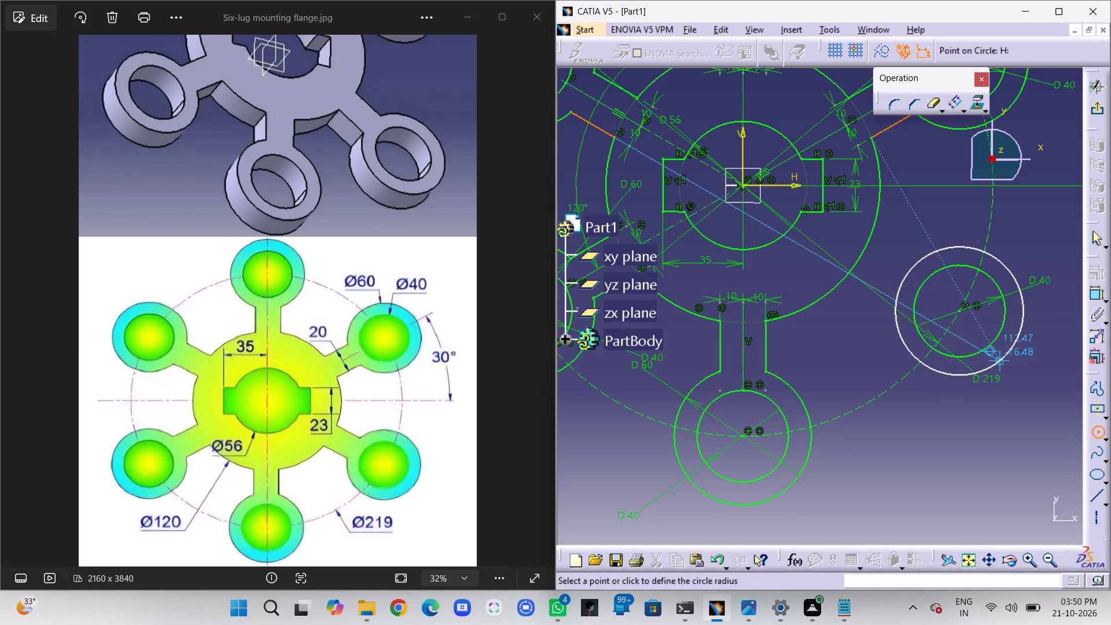
pyautogui.click(1001, 363)
# Dimension the lower-right lug's outer circle diameter and set it to 60 mm.
pyautogui.click(1096, 295)
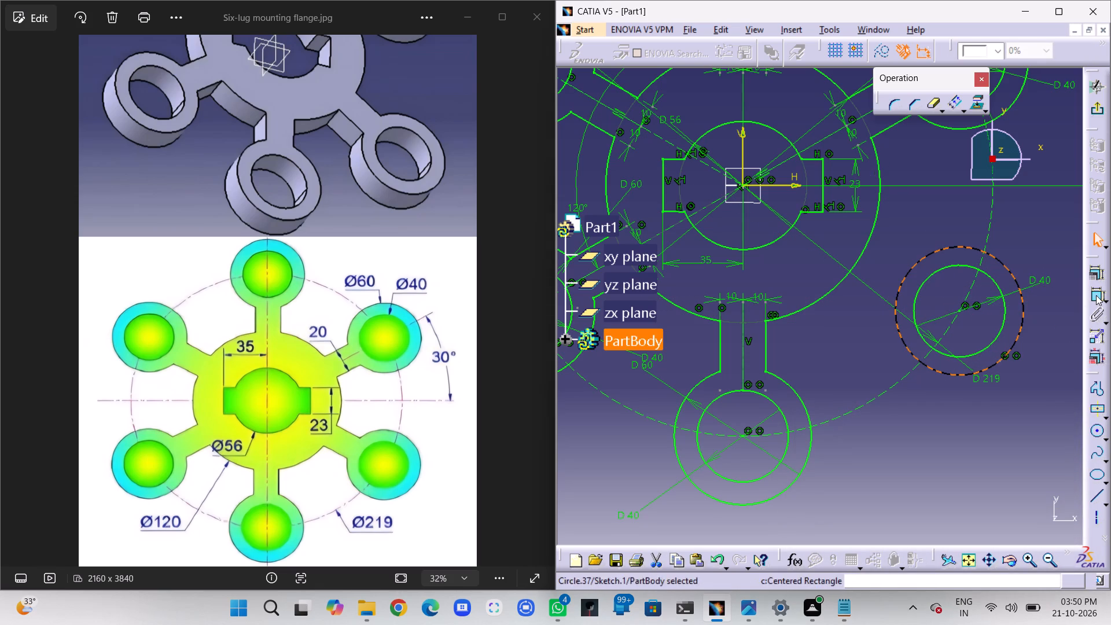
pyautogui.click(1054, 341)
pyautogui.doubleClick(1060, 341)
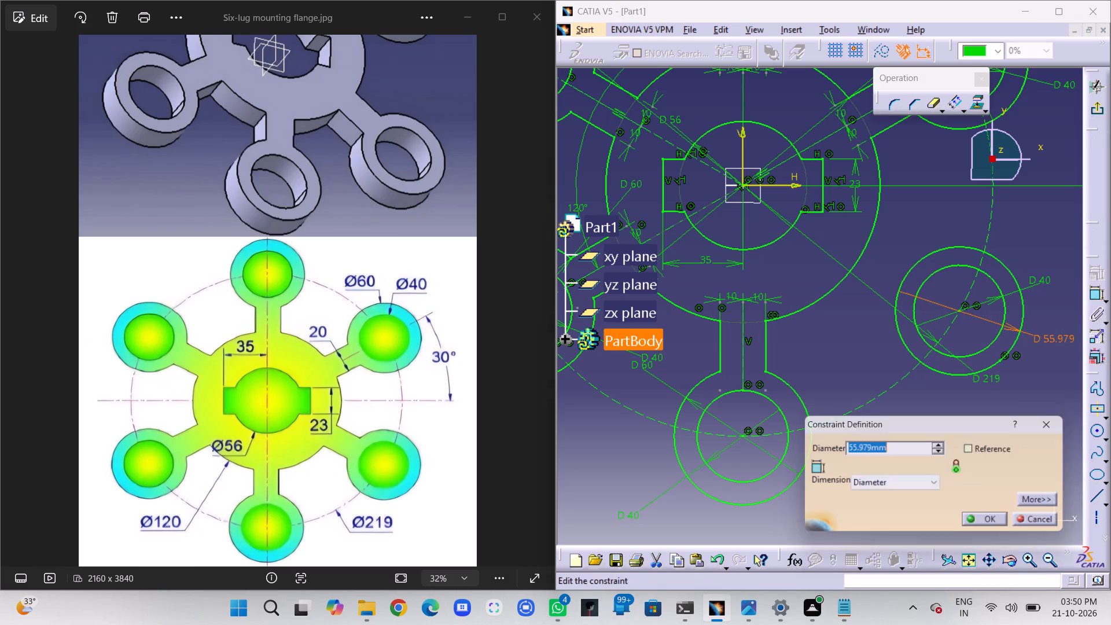
pyautogui.write('60')
pyautogui.press('Return')
pyautogui.click(1041, 421)
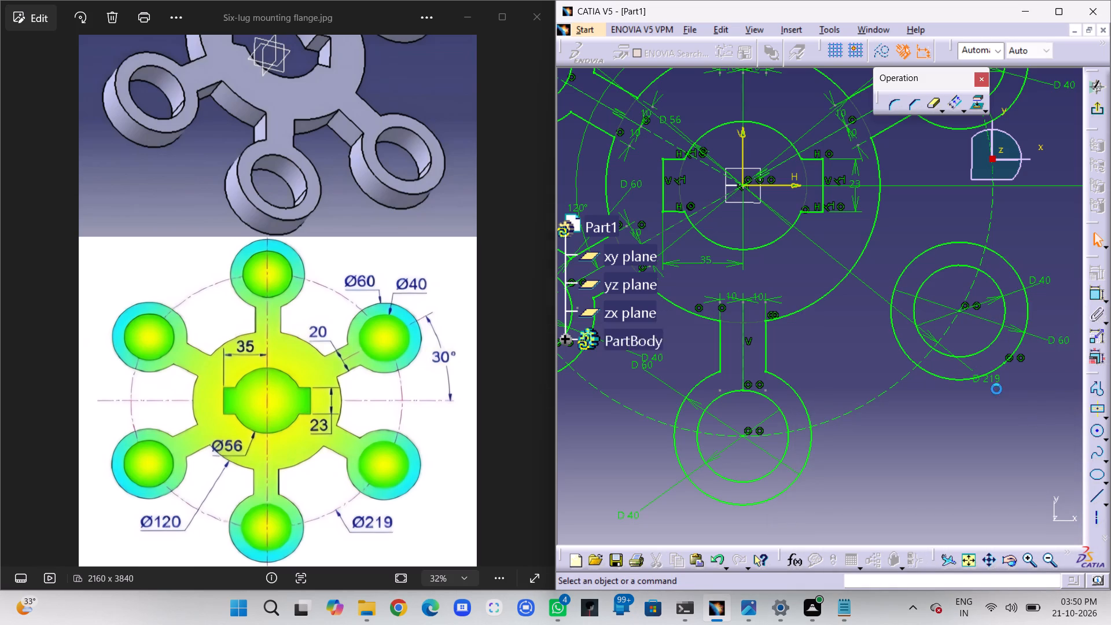
# Move the 219 mm pitch circle dimension into the open space between the bottom and lower-right lugs.
pyautogui.moveTo(967, 366); pyautogui.dragTo(917, 435)
pyautogui.click(955, 416)
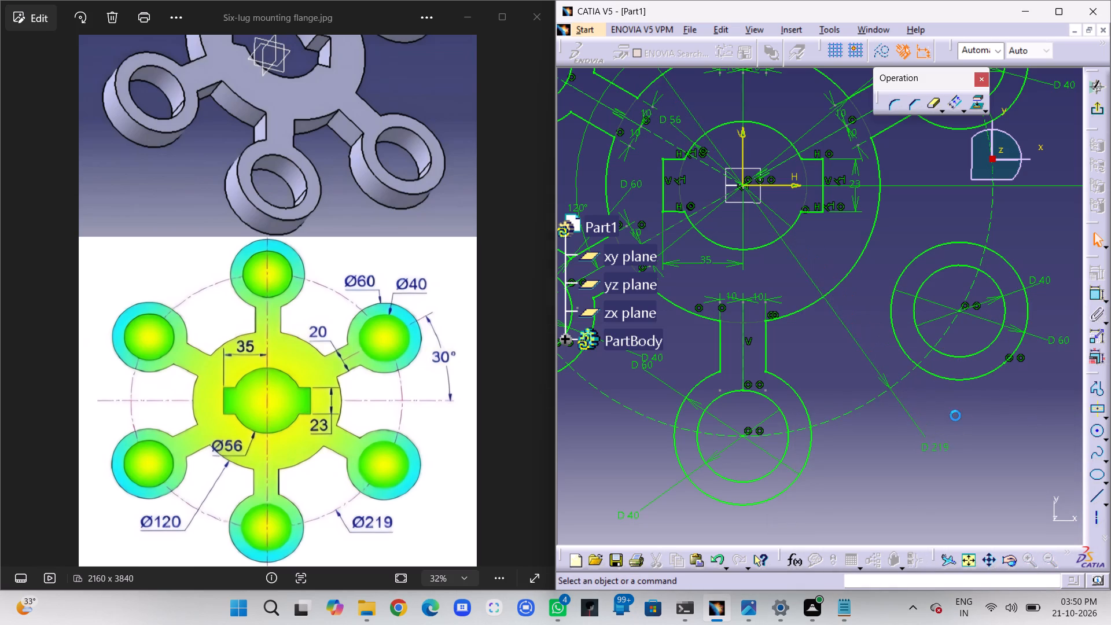
# Sketch a radial arm centreline about 37 mm long from the lower-right lug's 40 mm circle to just inside the hub's outer circle.
pyautogui.moveTo(989, 417); pyautogui.dragTo(943, 427, button='middle')
pyautogui.rightClick(943, 433)
pyautogui.moveTo(982, 435); pyautogui.dragTo(987, 441, button='middle')
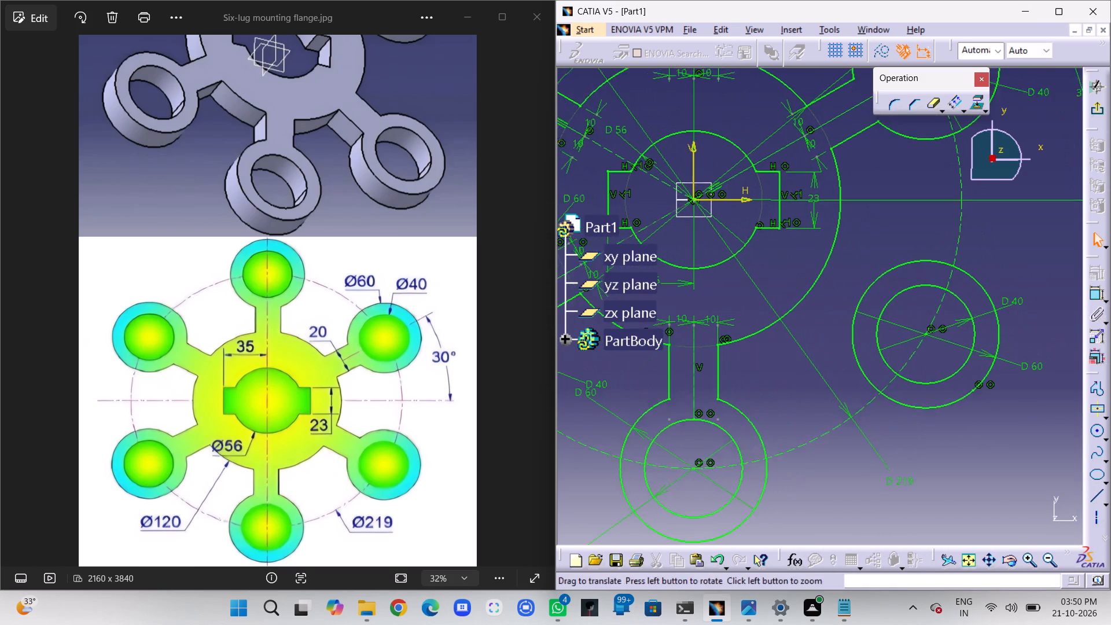
pyautogui.moveTo(987, 441); pyautogui.dragTo(1007, 492, button='middle')
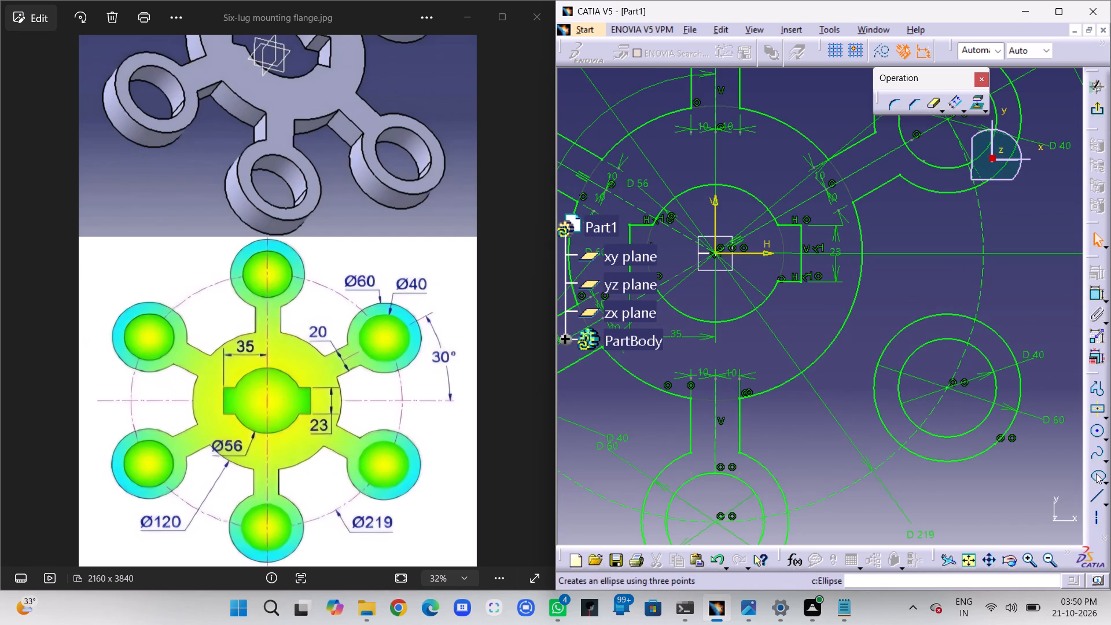
pyautogui.click(1095, 501)
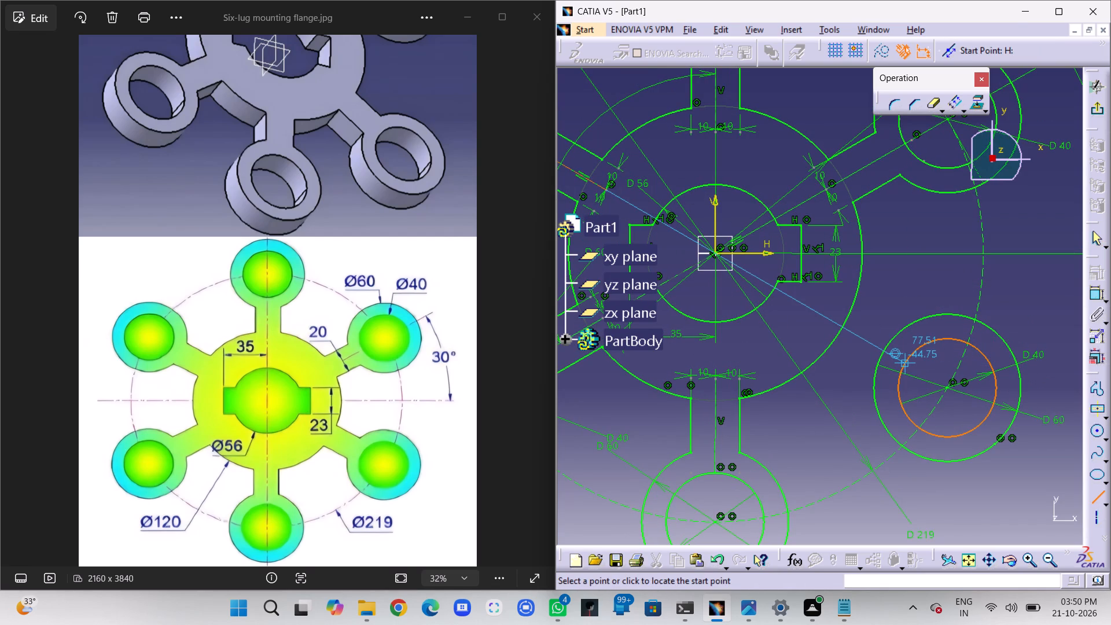
pyautogui.click(903, 363)
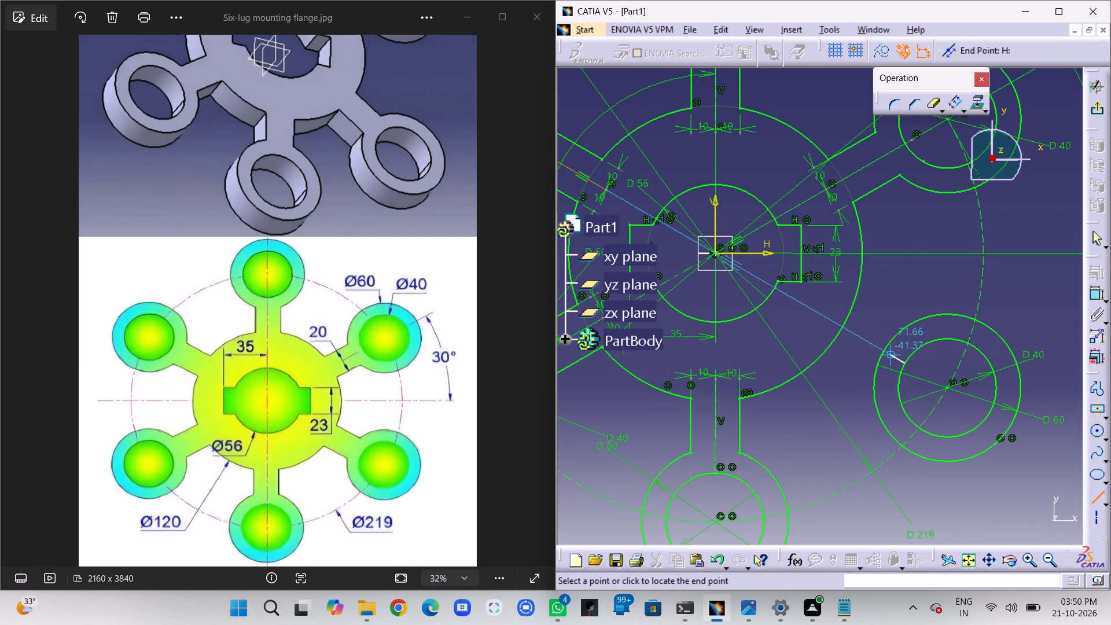
pyautogui.click(822, 312)
pyautogui.click(870, 315)
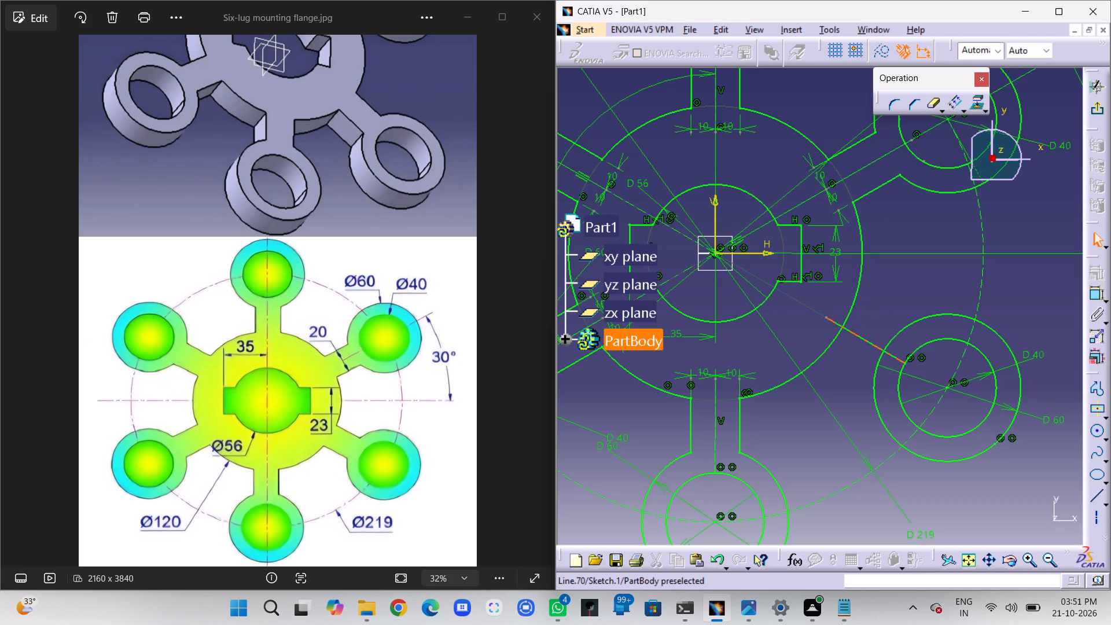
# Offset the lower-right arm's centreline 10 mm to each side to form the arm's two side lines.
pyautogui.click(861, 341)
pyautogui.click(954, 100)
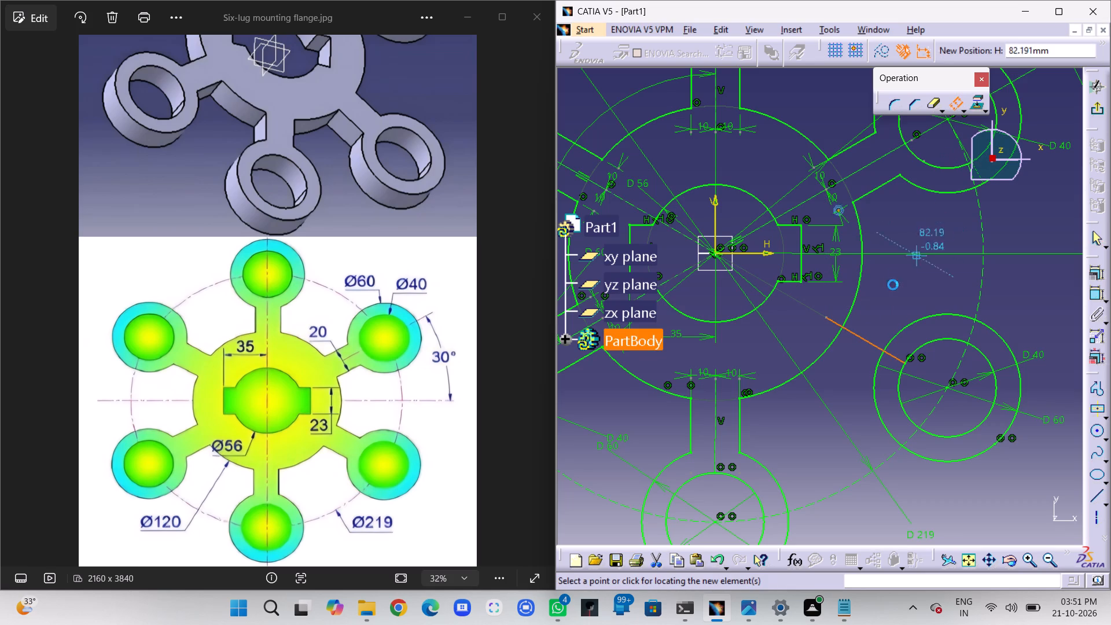
pyautogui.click(881, 317)
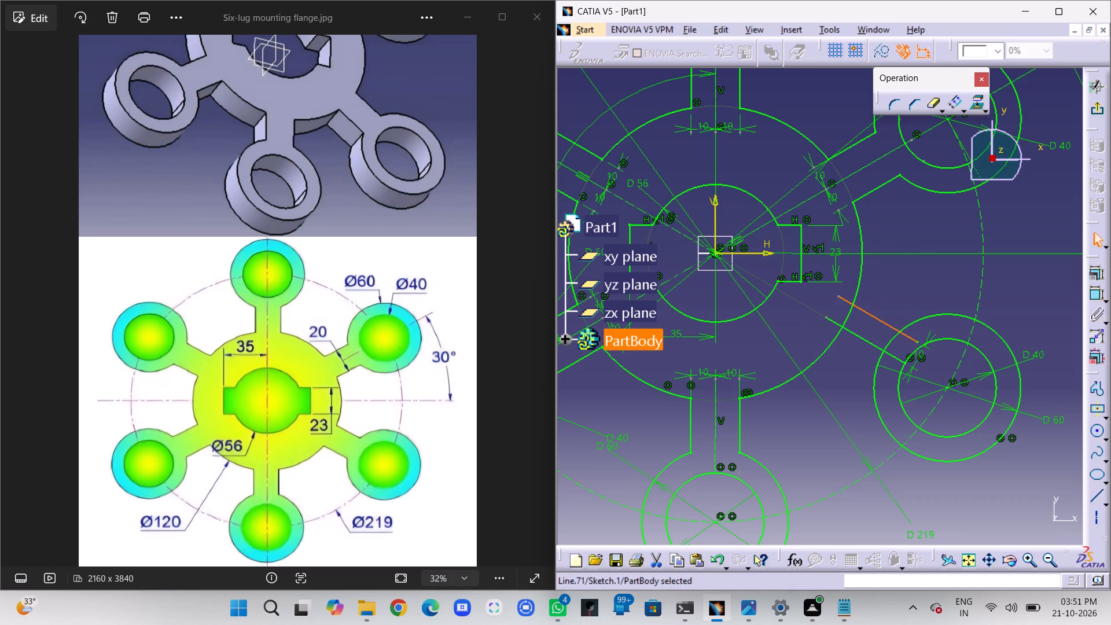
pyautogui.click(900, 289)
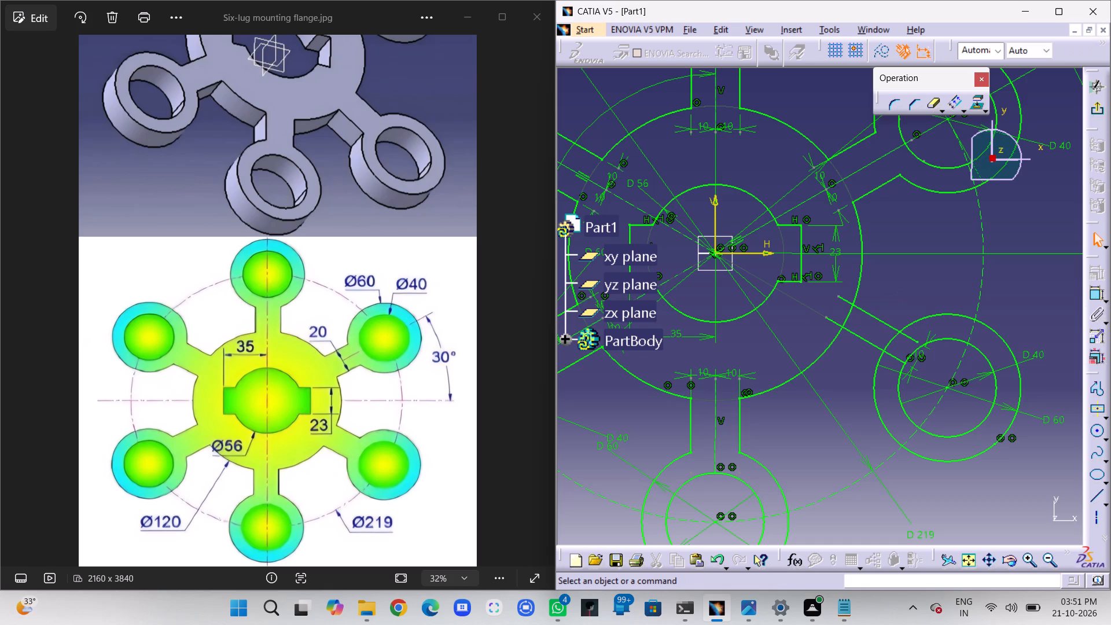
pyautogui.click(867, 339)
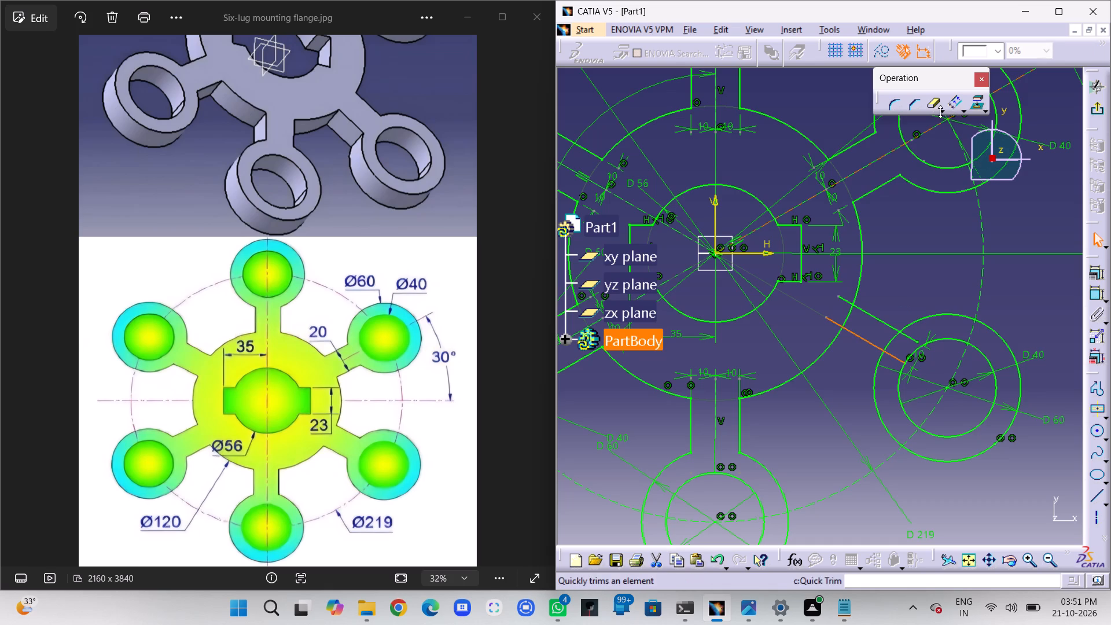
pyautogui.click(954, 104)
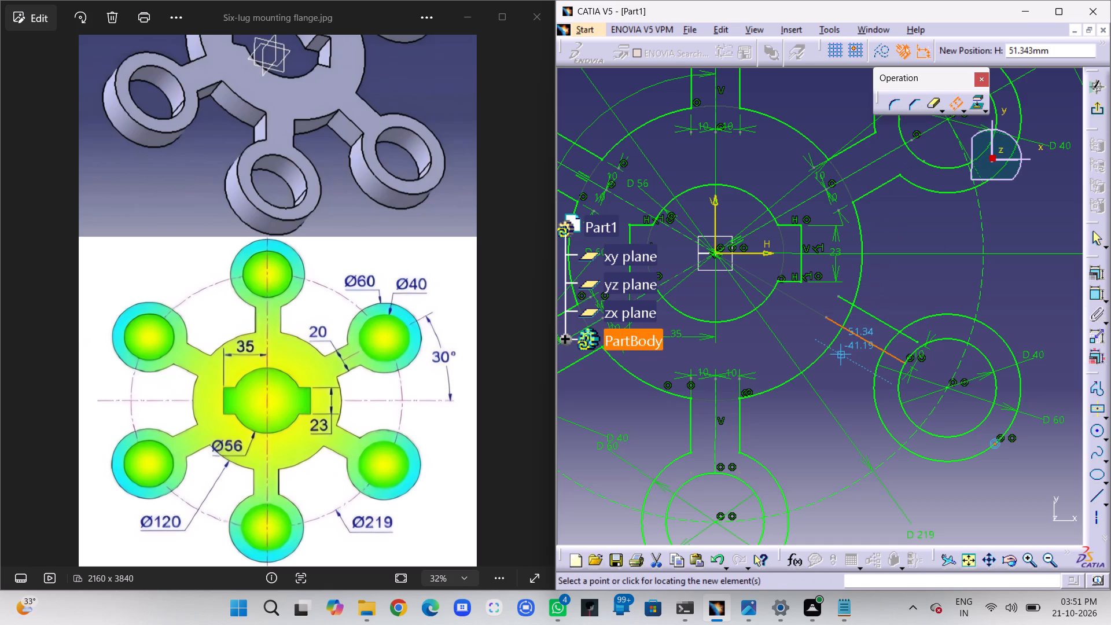
pyautogui.click(844, 353)
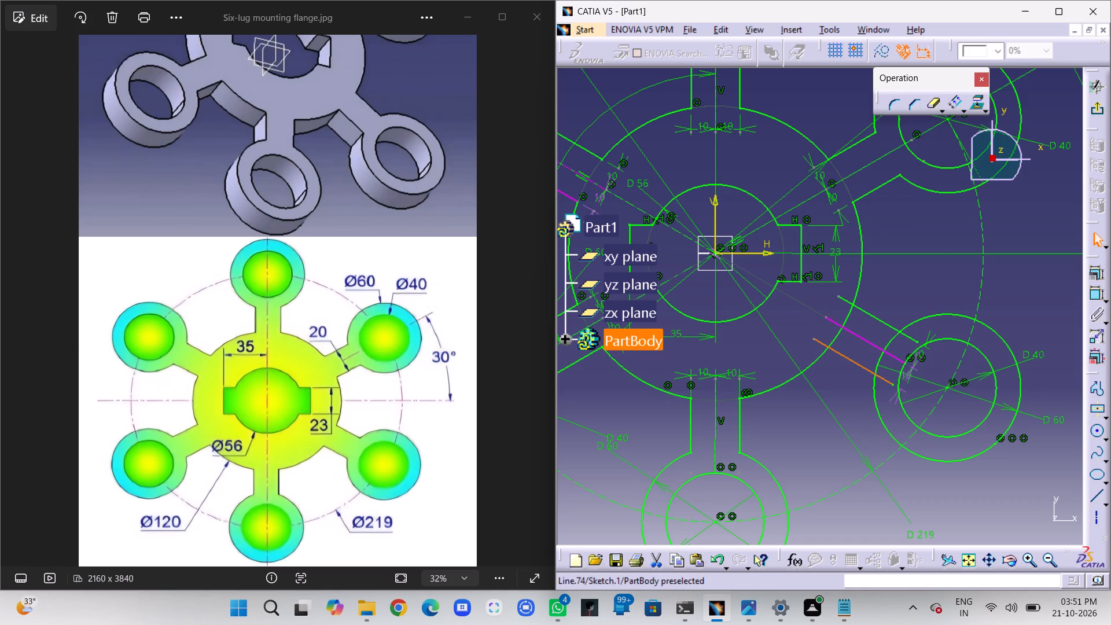
pyautogui.click(840, 368)
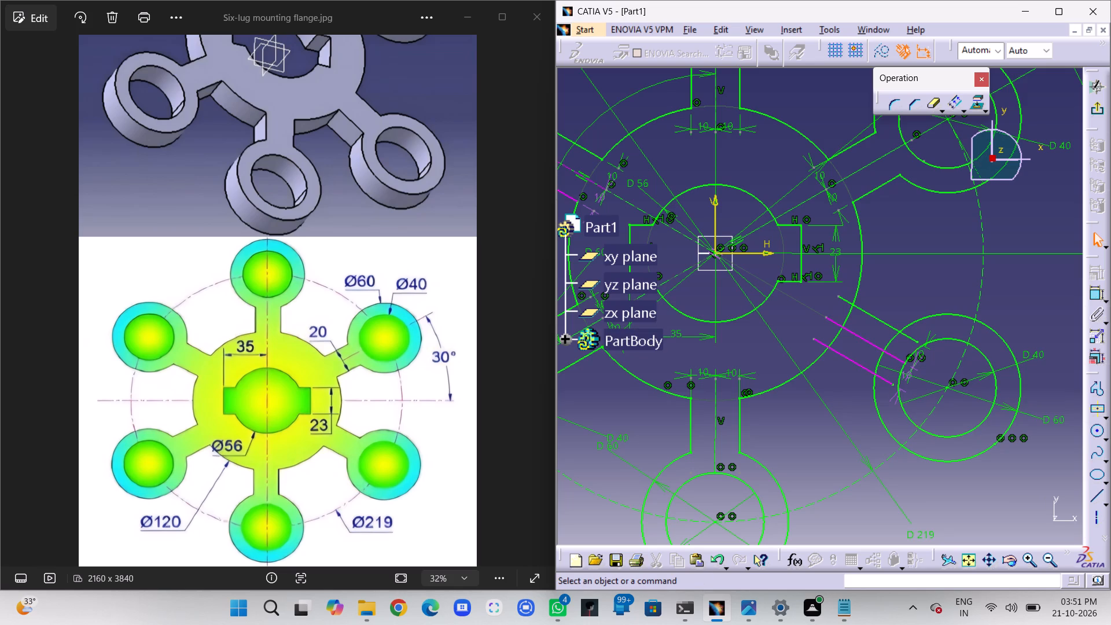
# Convert the lower-right arm's centreline to a construction line.
pyautogui.click(874, 347)
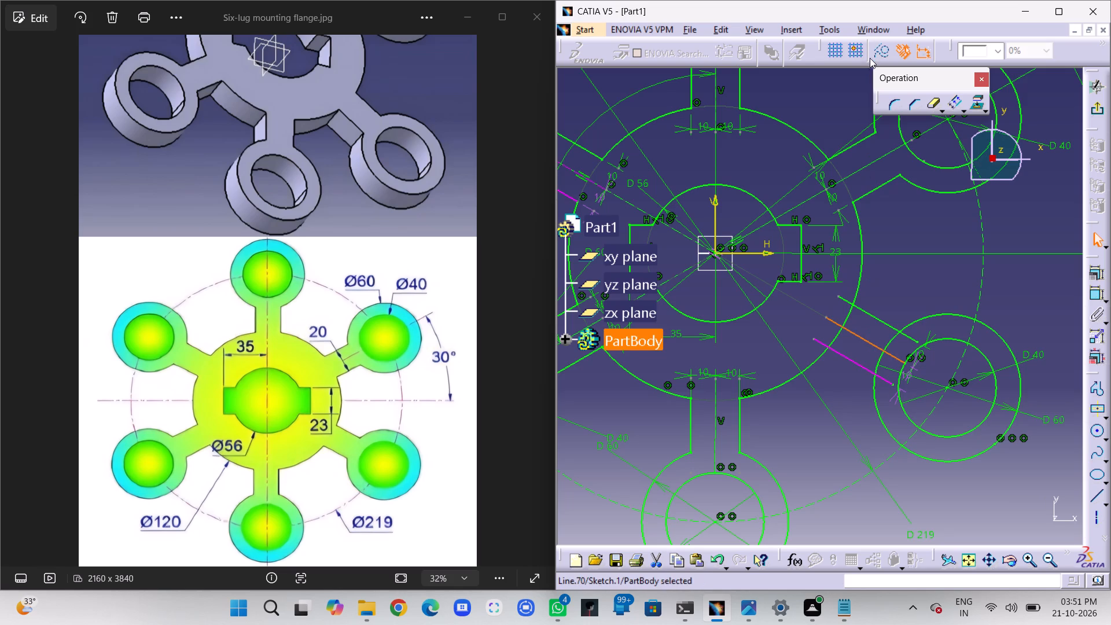
pyautogui.click(880, 46)
pyautogui.click(917, 277)
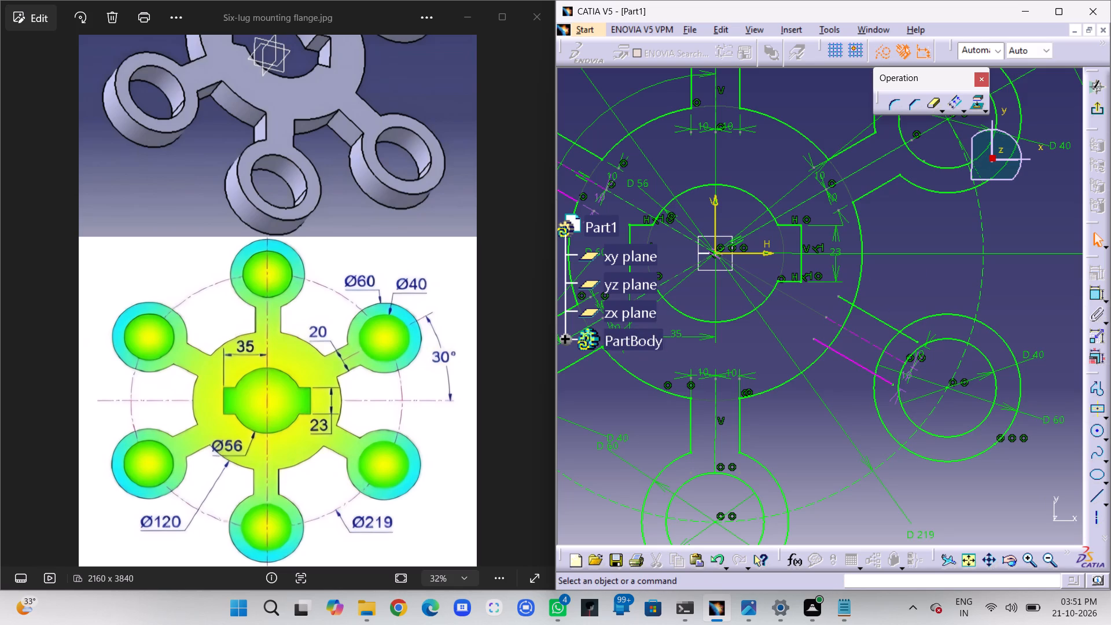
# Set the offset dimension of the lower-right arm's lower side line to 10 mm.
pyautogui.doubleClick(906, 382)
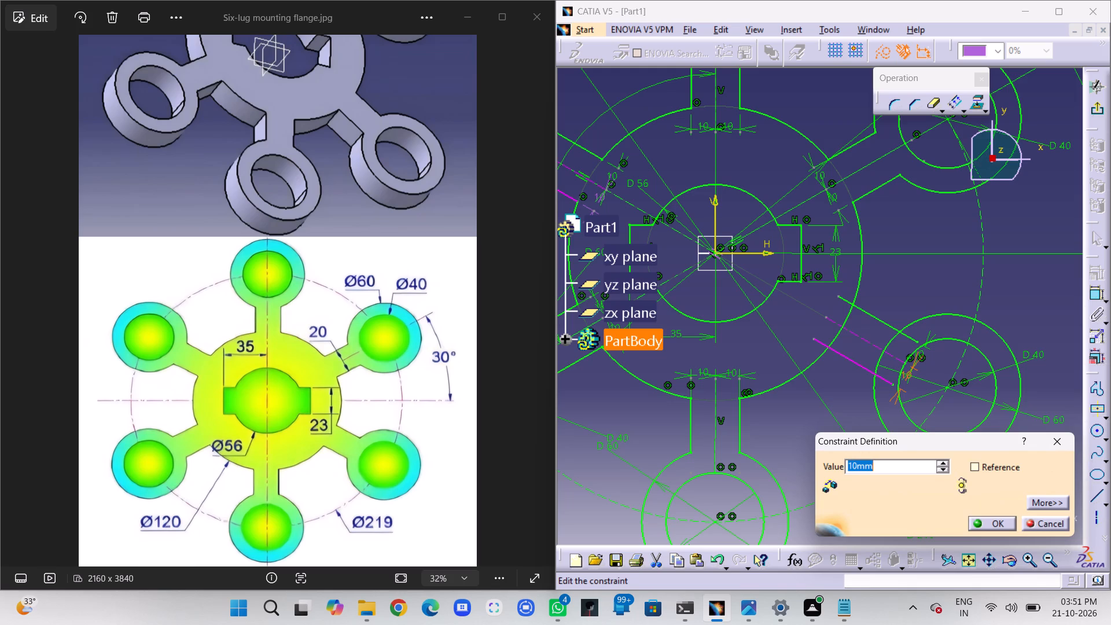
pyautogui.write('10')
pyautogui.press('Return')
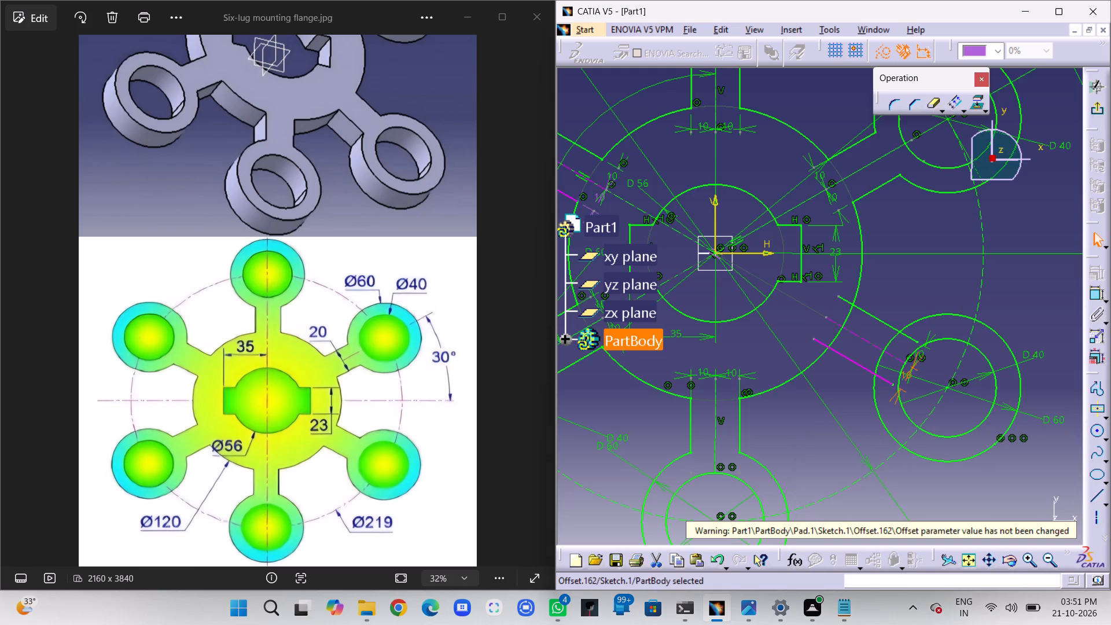
# Replace the lower side line's offset dimension with a new distance dimension from the construction centreline, placed near the hub end.
pyautogui.click(952, 289)
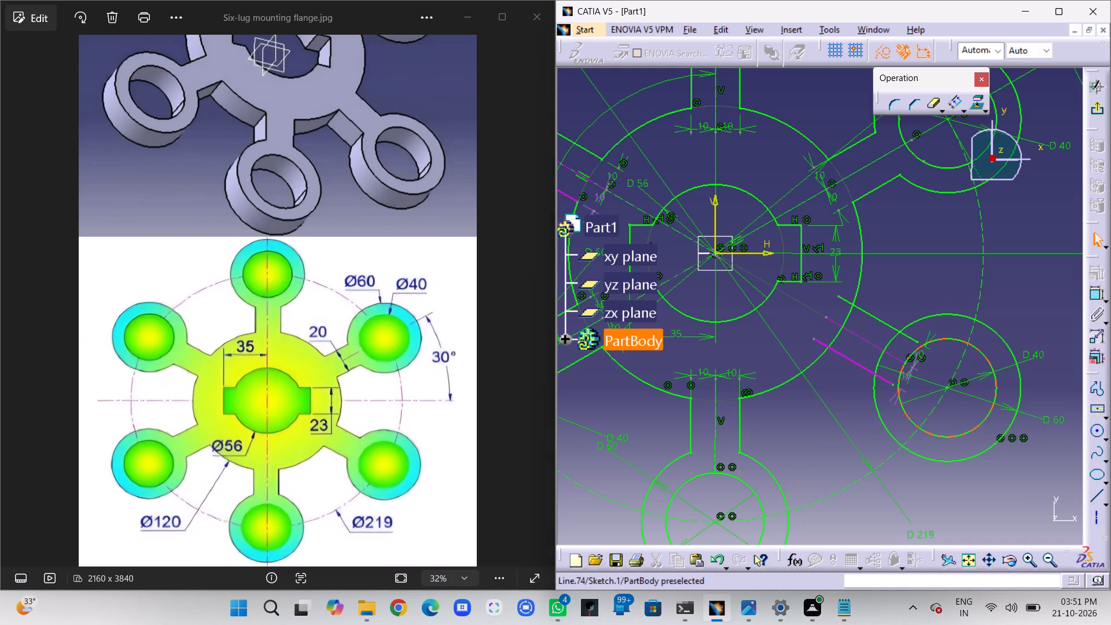
pyautogui.click(905, 381)
pyautogui.press('Delete')
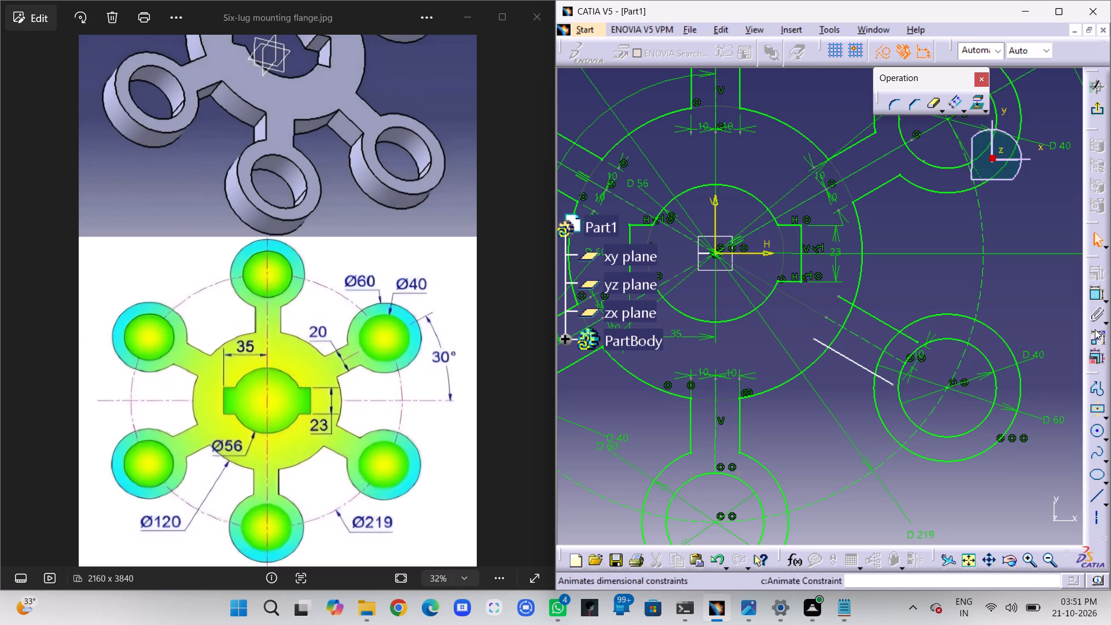
pyautogui.click(1090, 297)
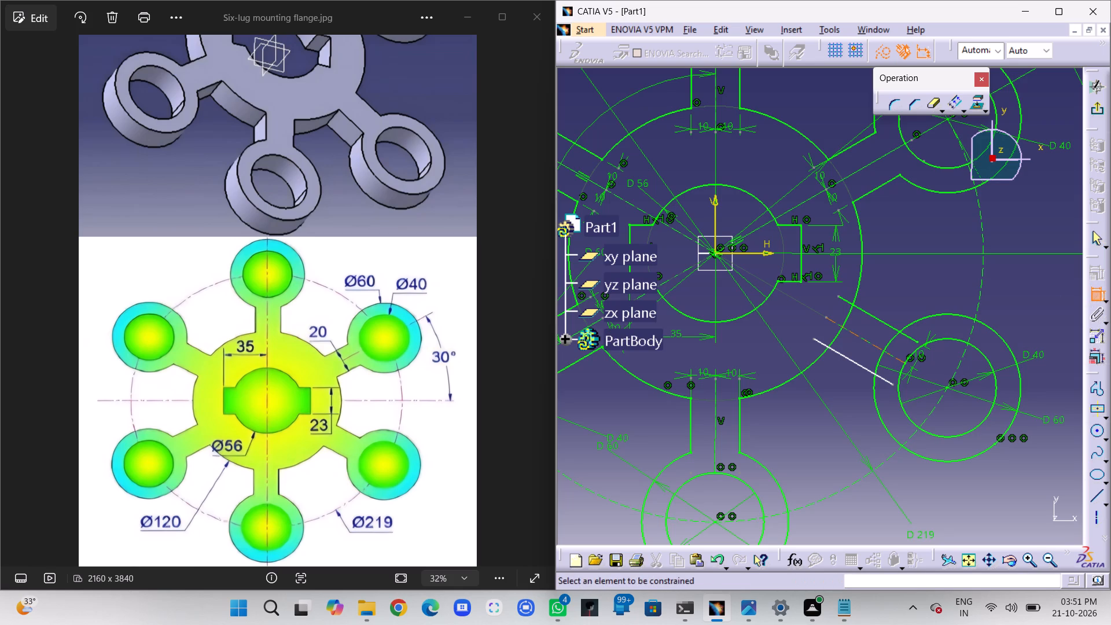
pyautogui.click(864, 343)
pyautogui.click(851, 361)
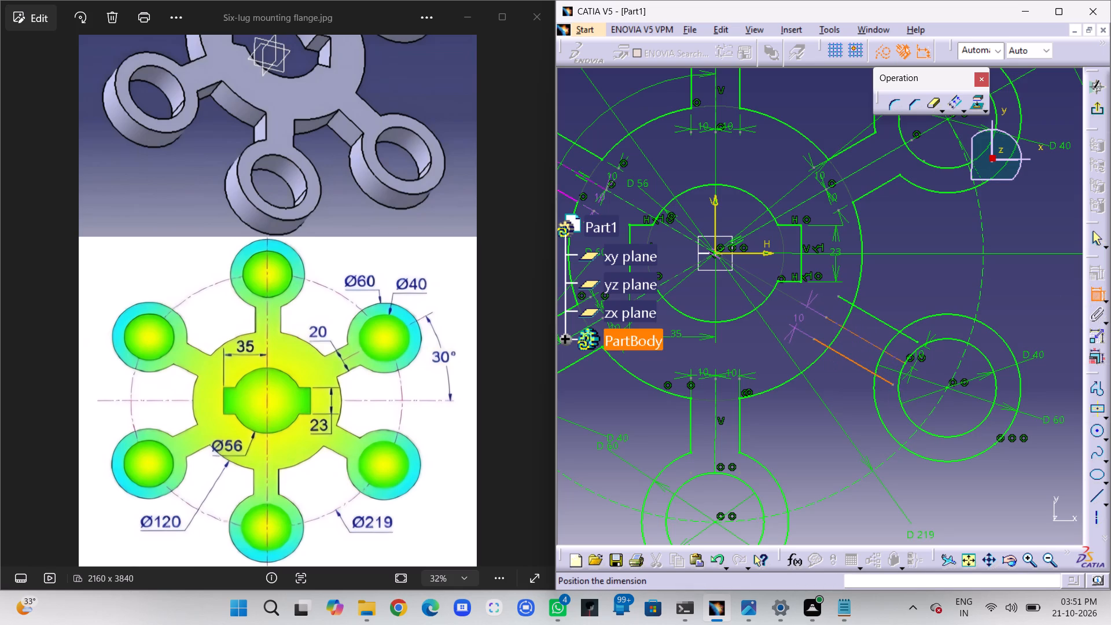
pyautogui.click(802, 322)
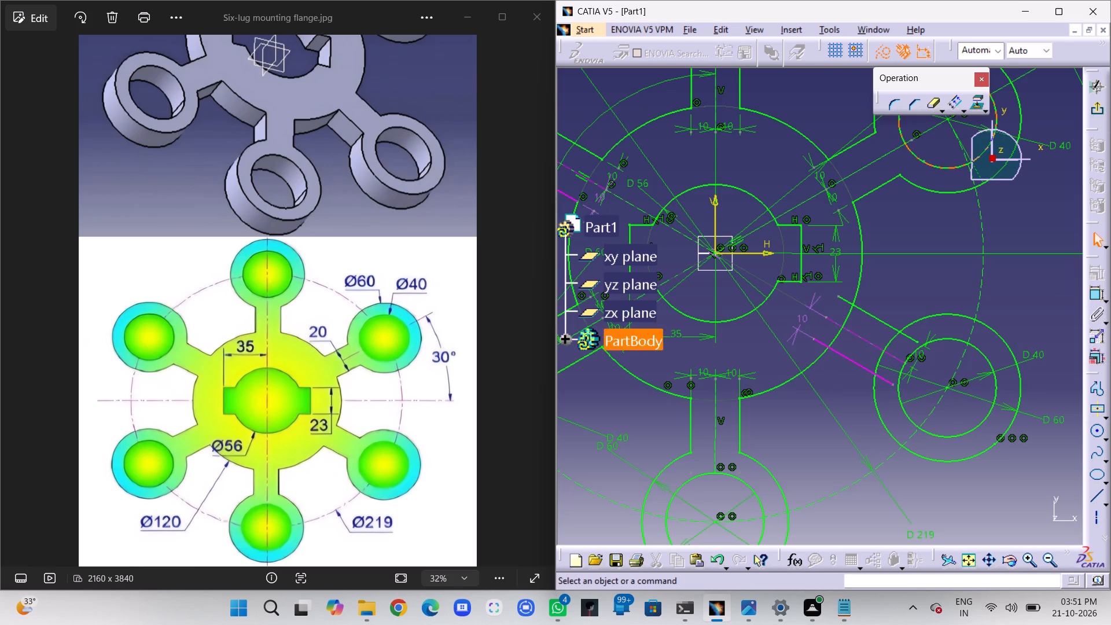
# Quick Trim both ends of the lower-right arm's two side lines to the hub's outer circle and the lug's 60 mm circle.
pyautogui.click(936, 105)
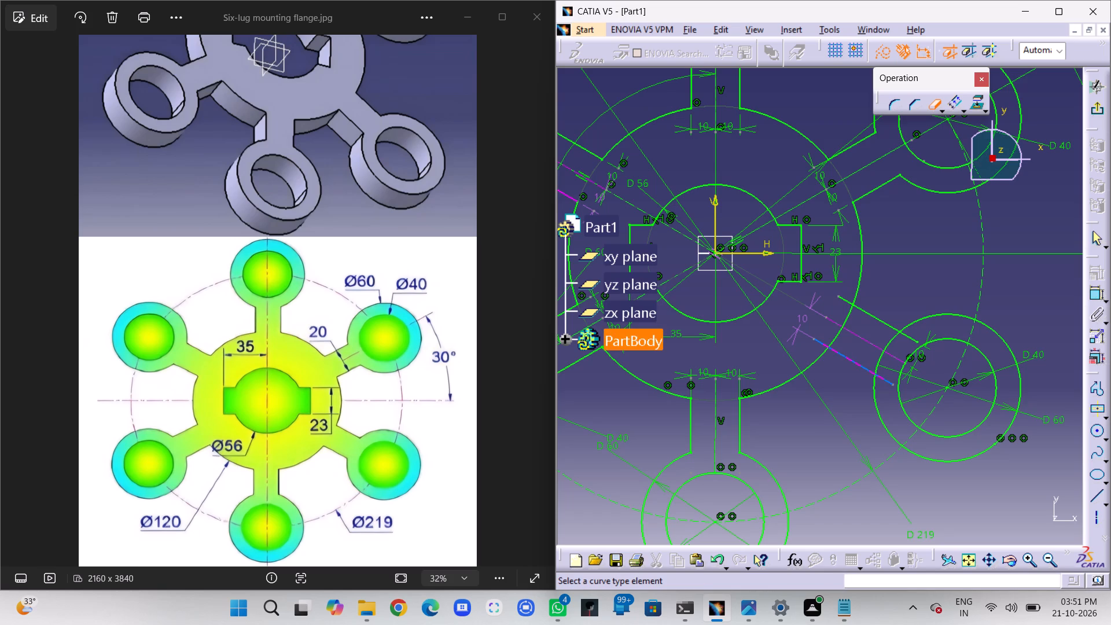
pyautogui.click(820, 342)
pyautogui.click(934, 107)
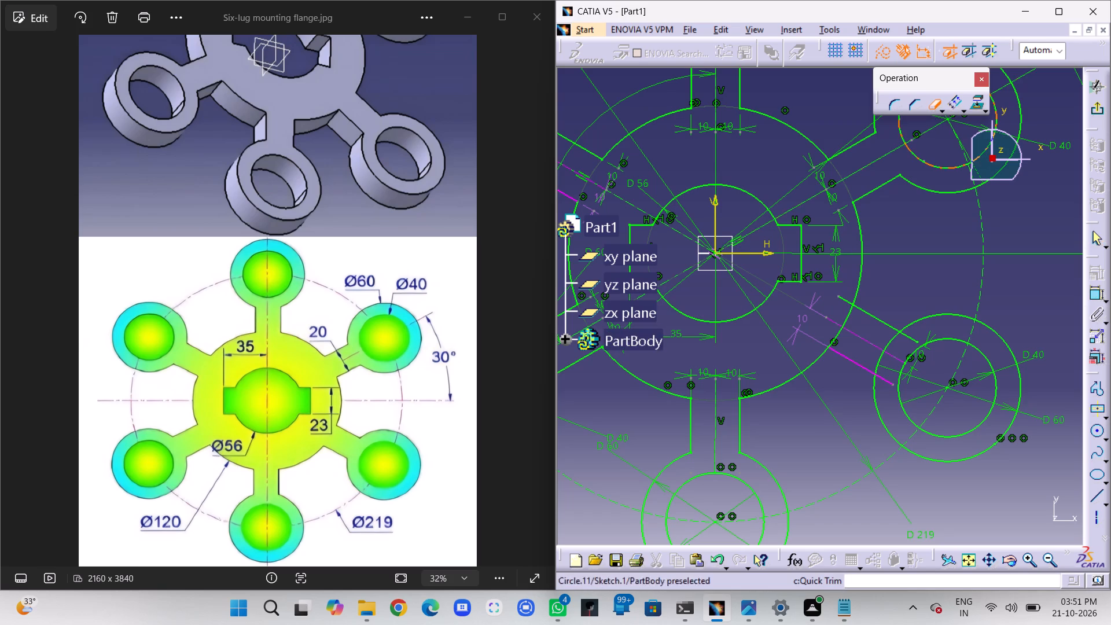
pyautogui.click(883, 378)
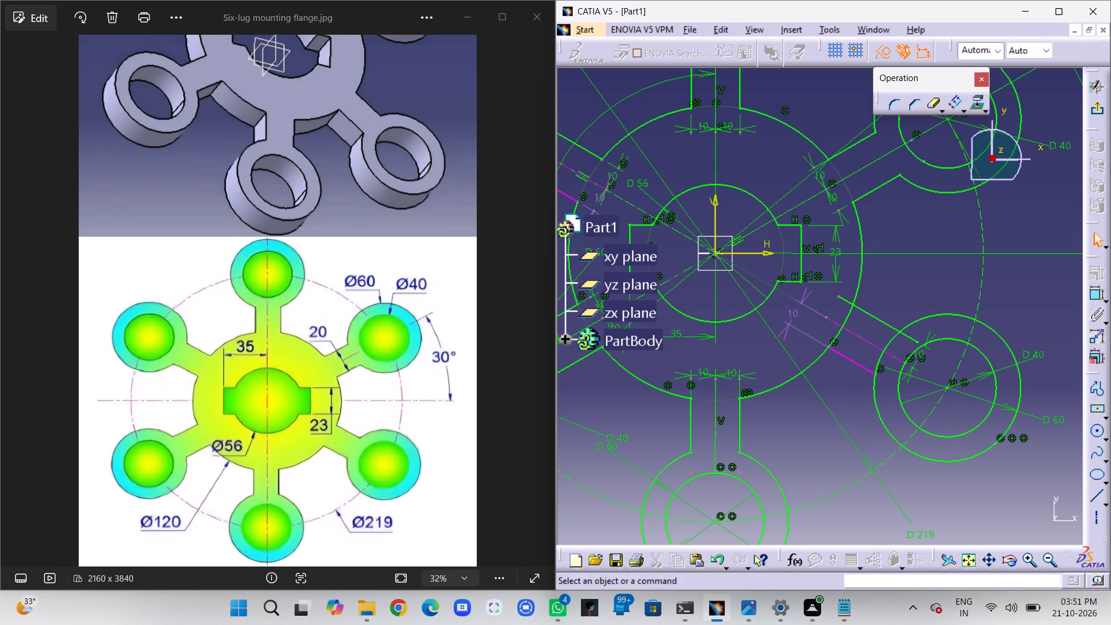
pyautogui.click(933, 105)
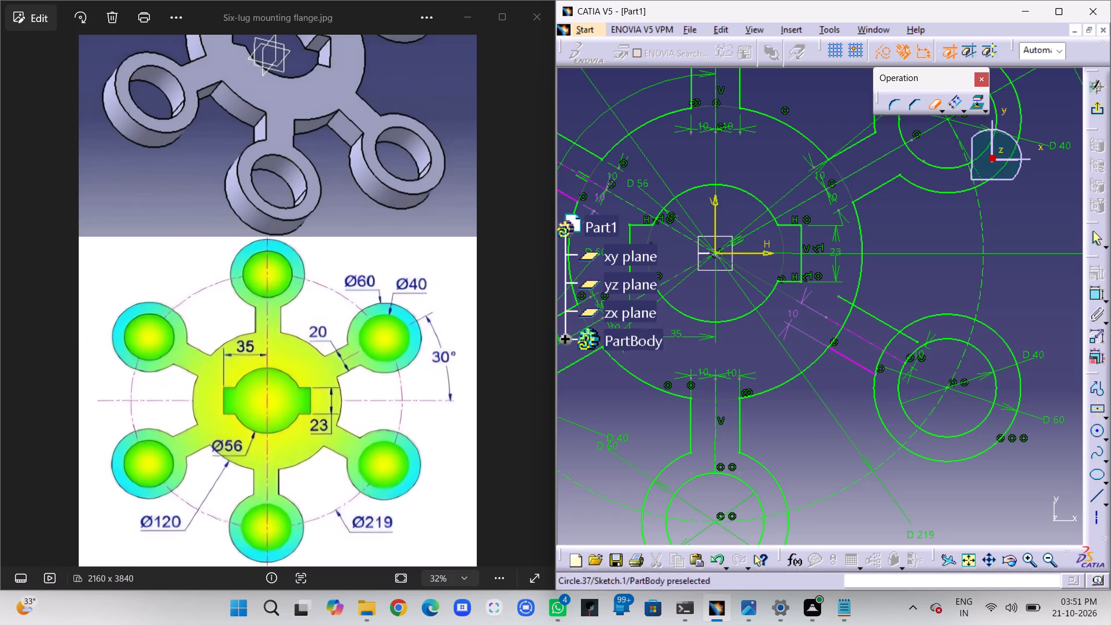
pyautogui.click(911, 339)
pyautogui.click(935, 105)
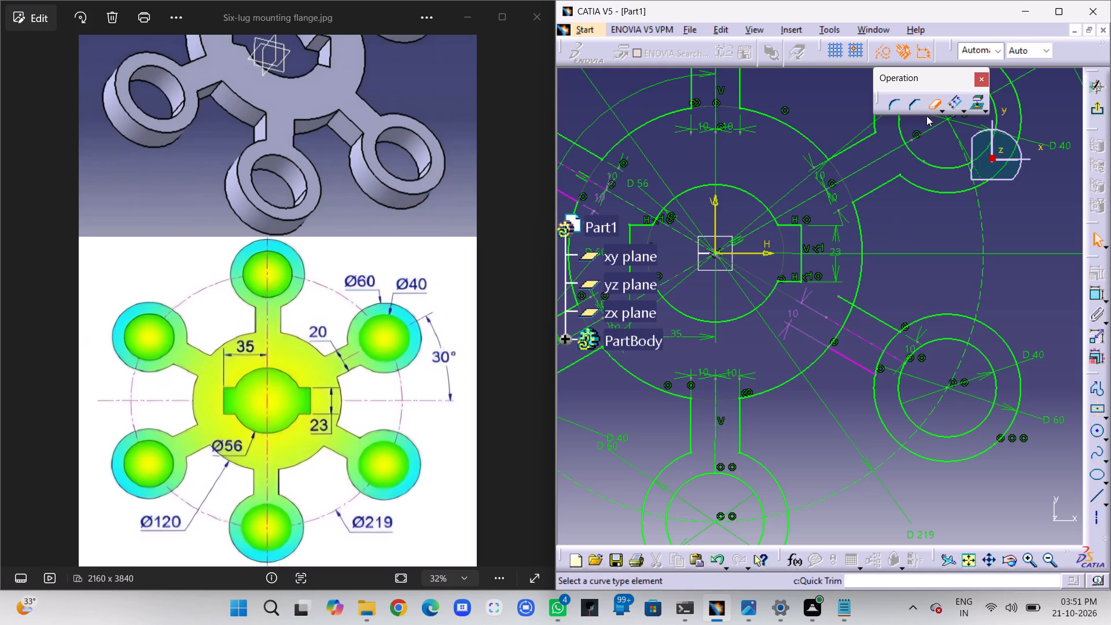
pyautogui.click(844, 302)
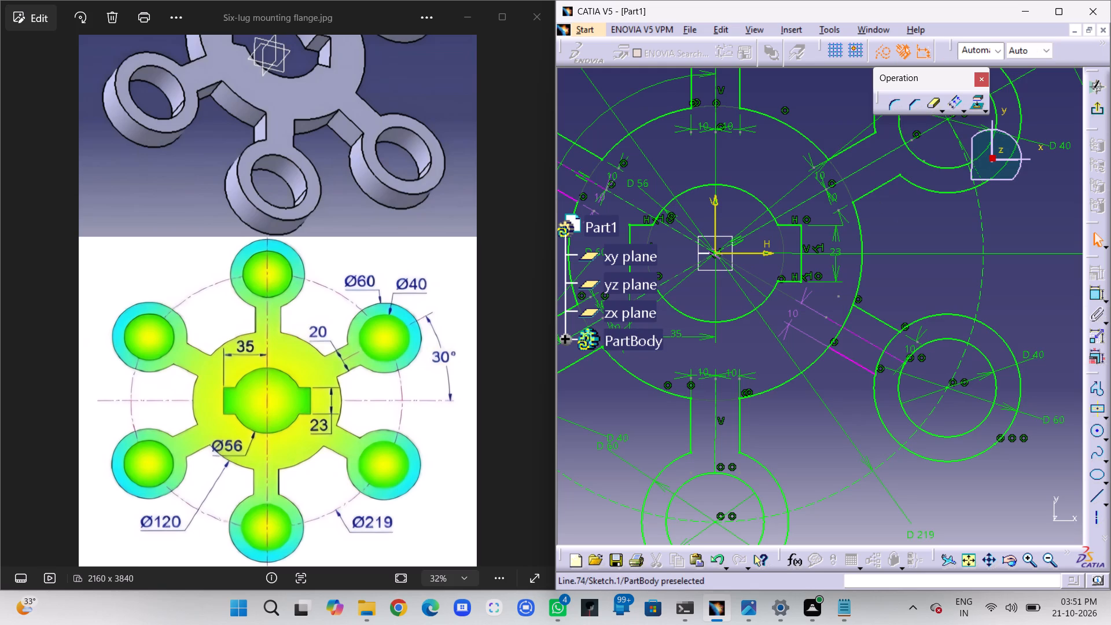
# Delete the coincidence constraint where the lower side line meets the hub's outer circle.
pyautogui.click(838, 343)
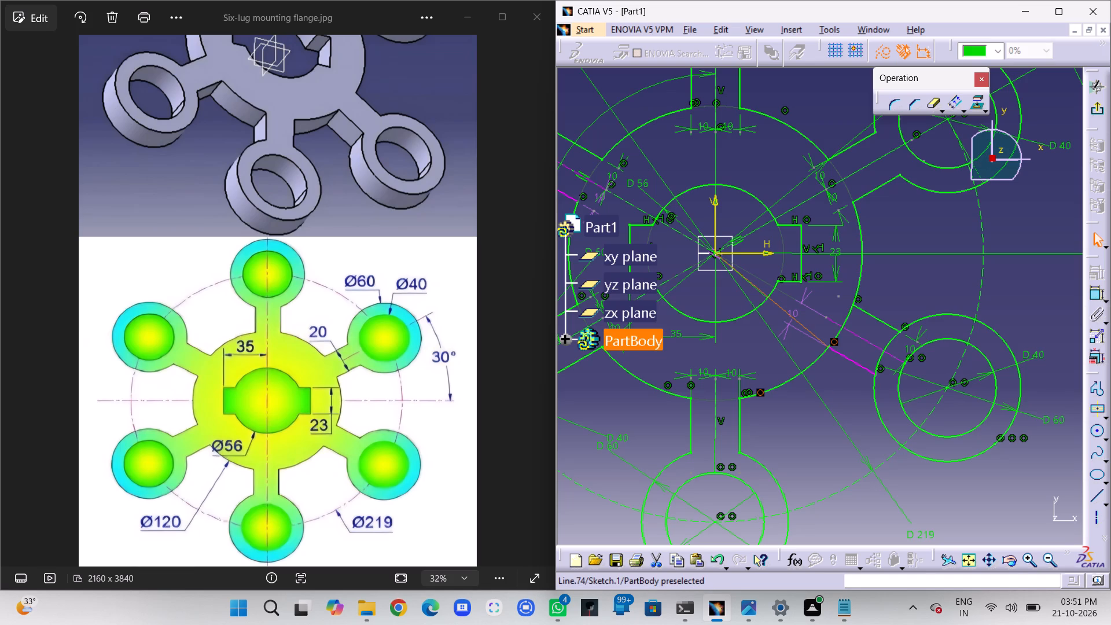
pyautogui.press('Delete')
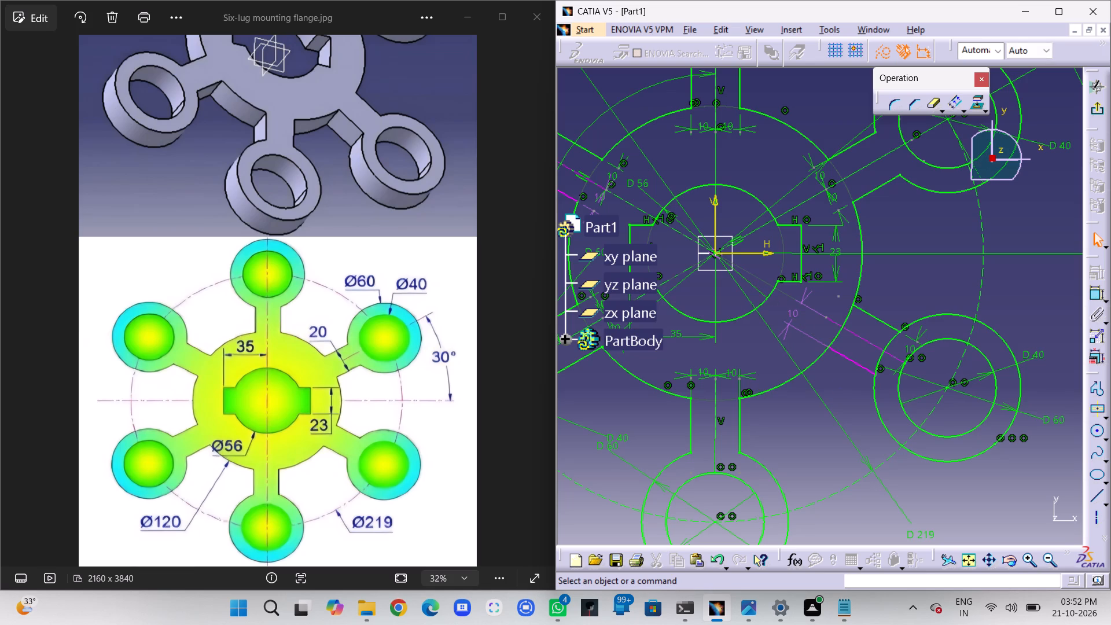
# Undo the deletion of the coincidence constraint between the lower side line and the hub's outer circle.
pyautogui.hotkey('ctrl', 'z')
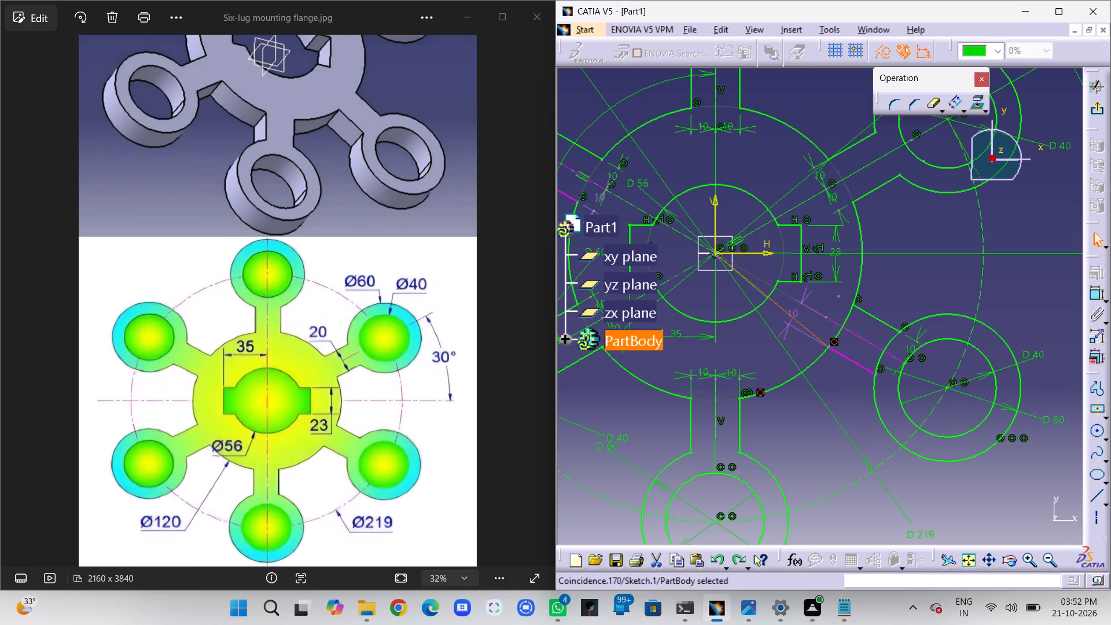
pyautogui.press('Escape')
pyautogui.press('Escape')
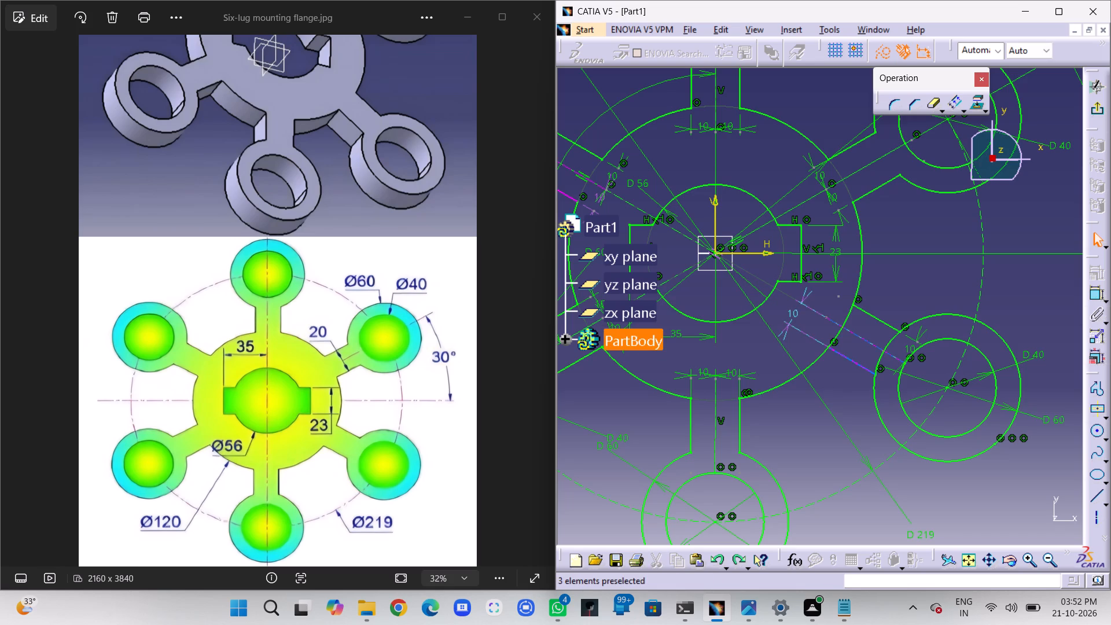
# Select the coincidence constraint where the lower-right arm's lower side line meets the lug's 60 mm circle.
pyautogui.click(882, 367)
pyautogui.click(882, 370)
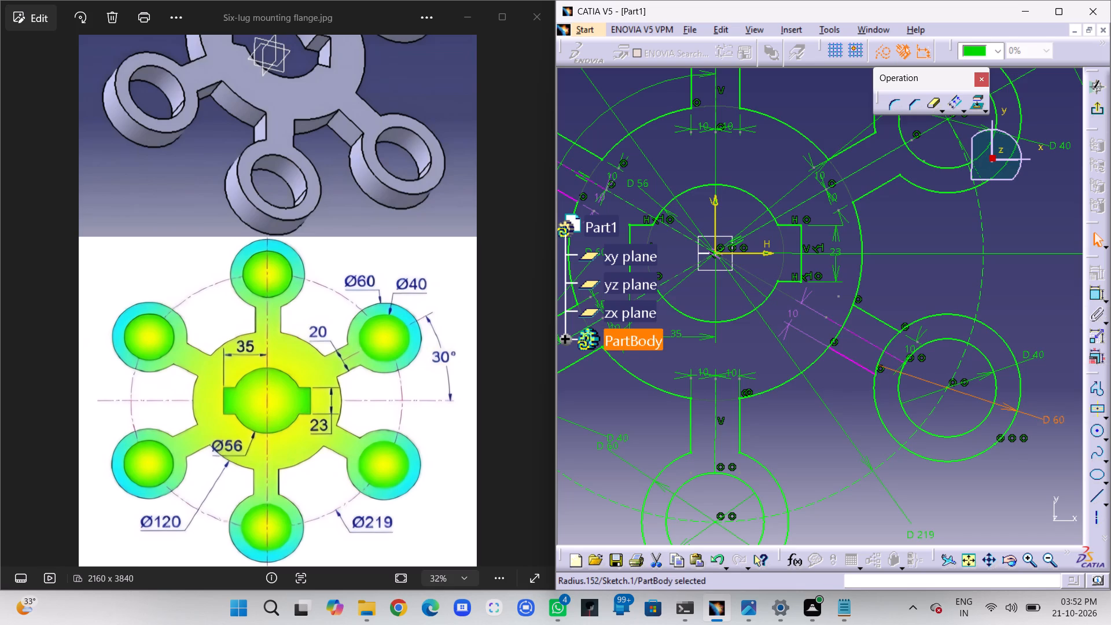
pyautogui.click(881, 380)
pyautogui.click(881, 369)
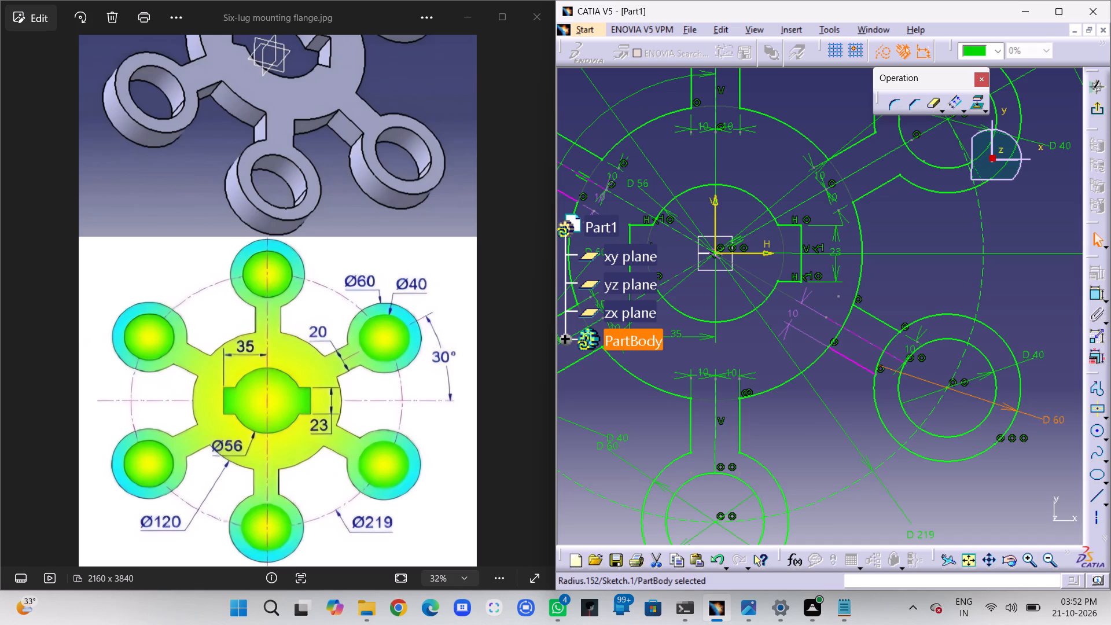
pyautogui.click(881, 381)
pyautogui.moveTo(884, 370); pyautogui.dragTo(902, 325, button='middle')
pyautogui.rightClick(884, 370)
pyautogui.middleClick(902, 325)
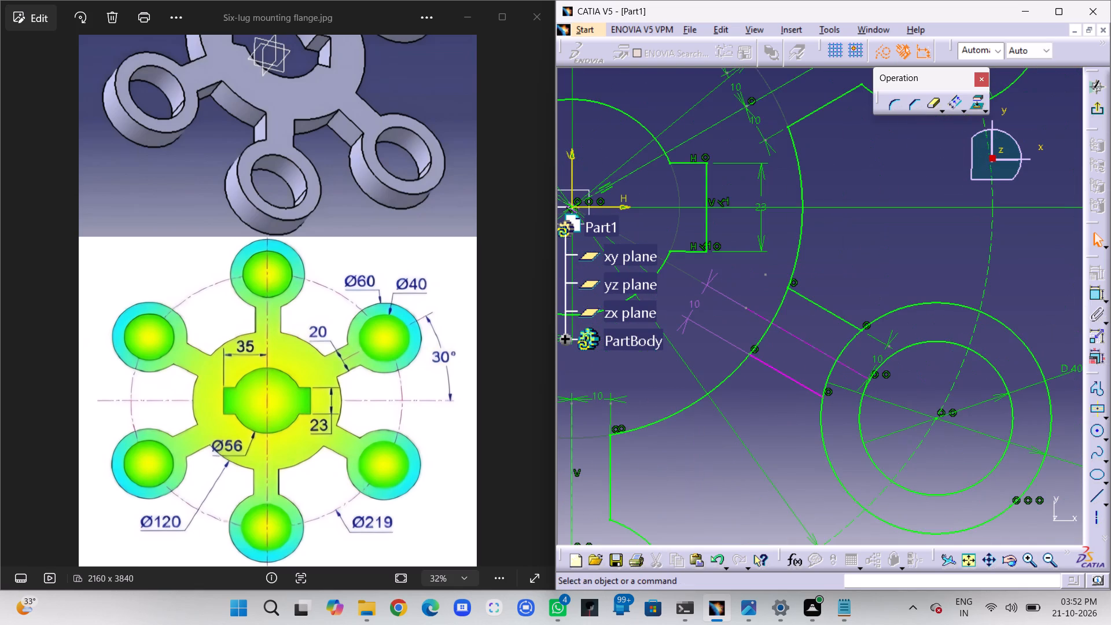
pyautogui.click(830, 394)
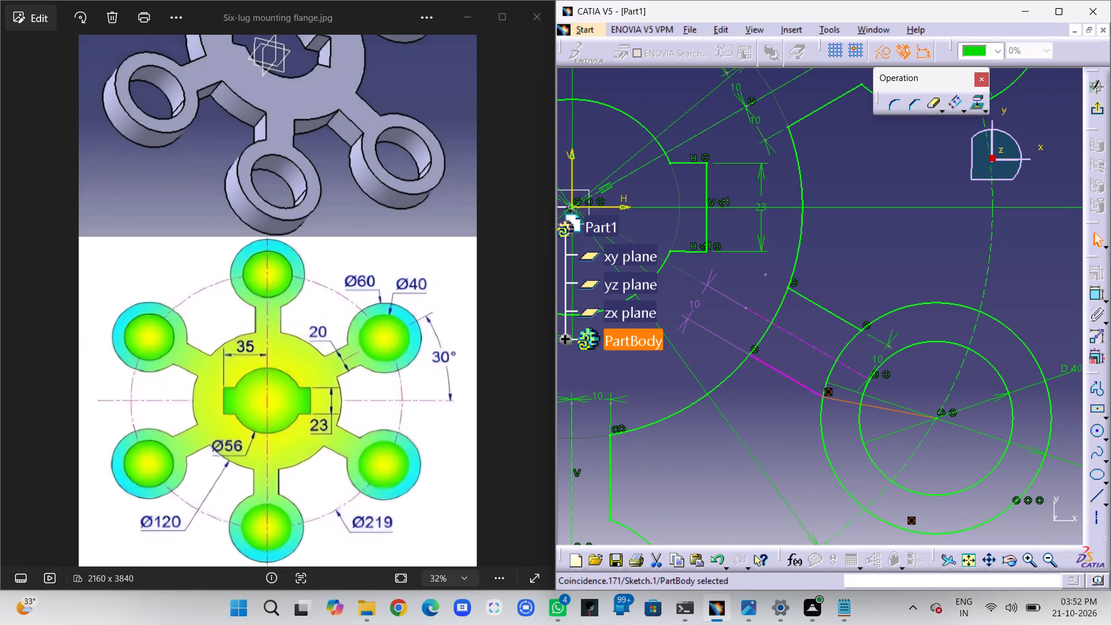
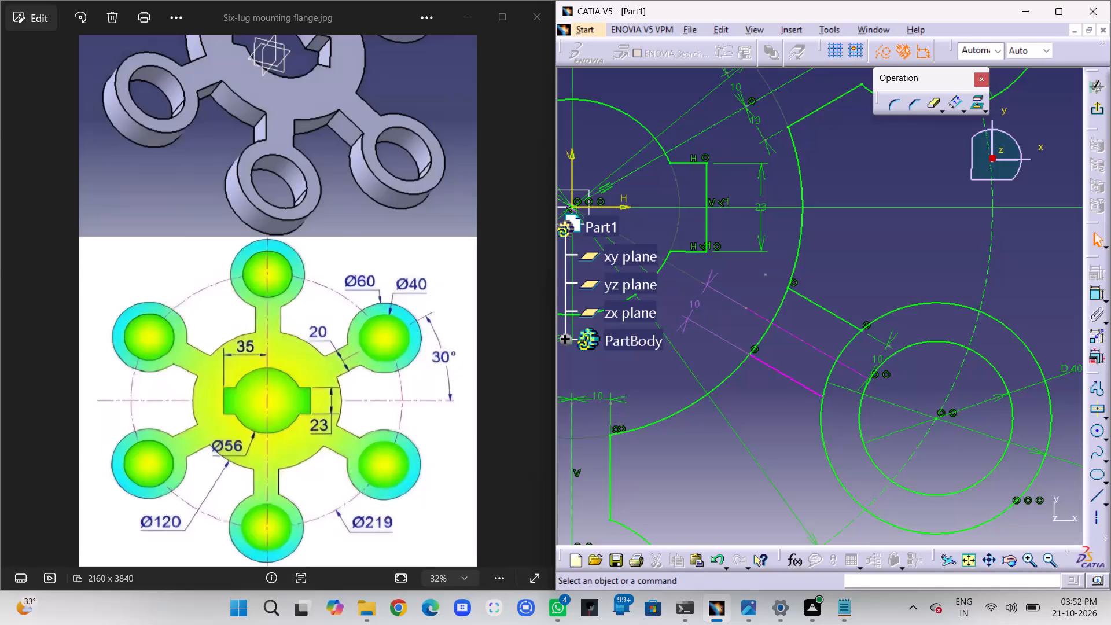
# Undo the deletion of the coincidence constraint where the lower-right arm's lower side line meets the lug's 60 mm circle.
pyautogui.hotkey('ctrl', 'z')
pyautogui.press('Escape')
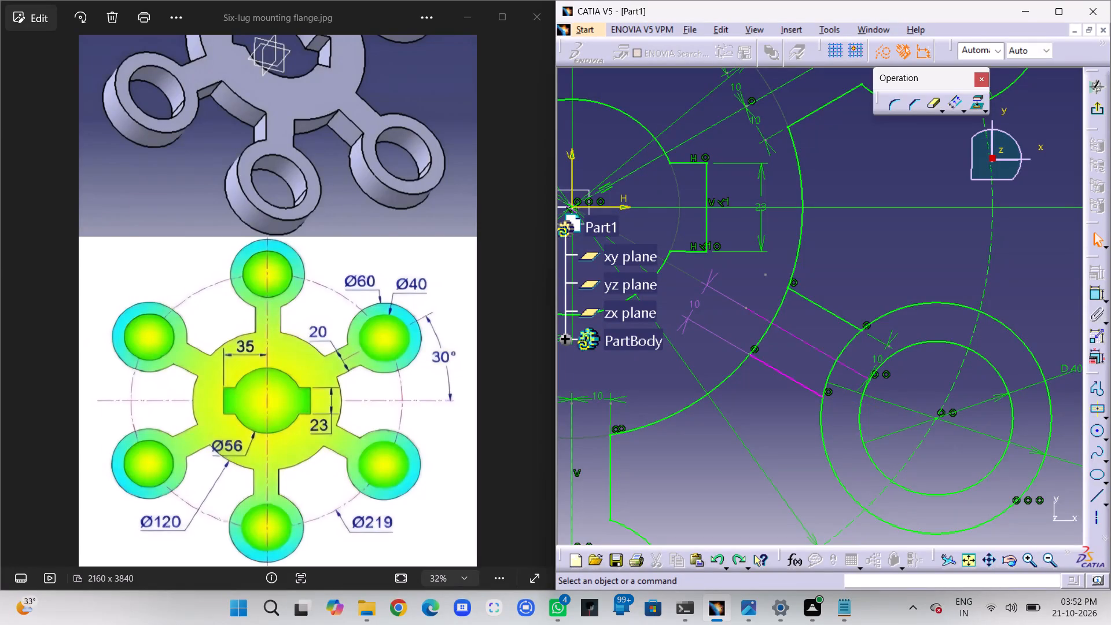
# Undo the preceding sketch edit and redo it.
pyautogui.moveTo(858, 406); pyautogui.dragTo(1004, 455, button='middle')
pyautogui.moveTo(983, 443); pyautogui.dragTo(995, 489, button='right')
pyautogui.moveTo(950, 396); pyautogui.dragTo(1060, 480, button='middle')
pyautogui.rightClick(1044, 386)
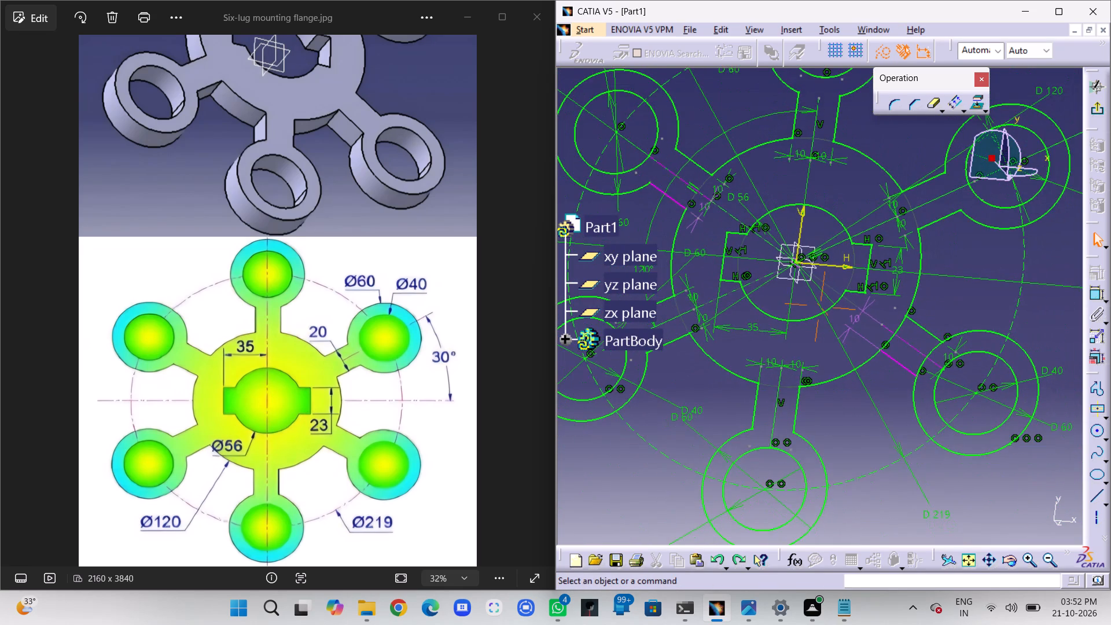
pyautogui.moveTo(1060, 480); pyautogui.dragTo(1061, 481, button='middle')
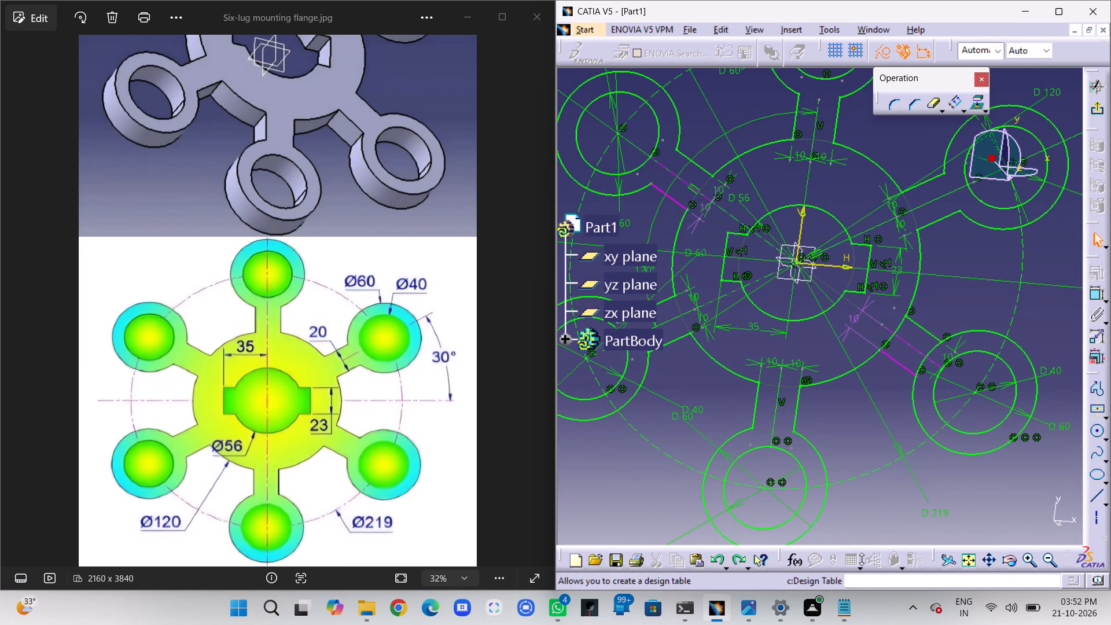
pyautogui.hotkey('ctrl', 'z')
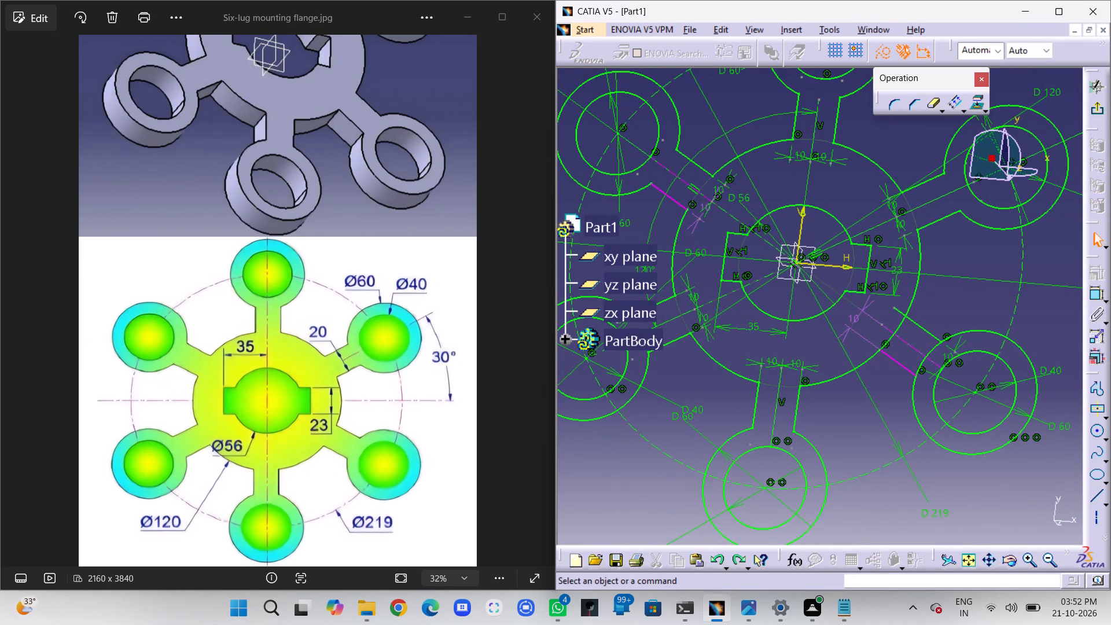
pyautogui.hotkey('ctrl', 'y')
# Maximise the modelling window and set the view normal to the sketch plane.
pyautogui.click(1056, 15)
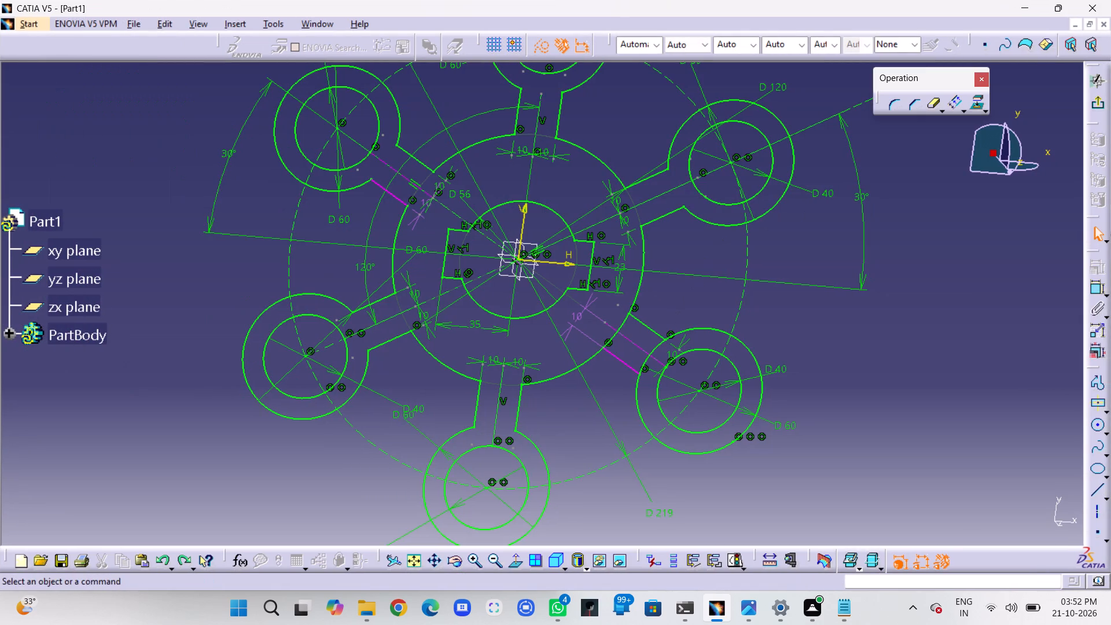
pyautogui.click(513, 571)
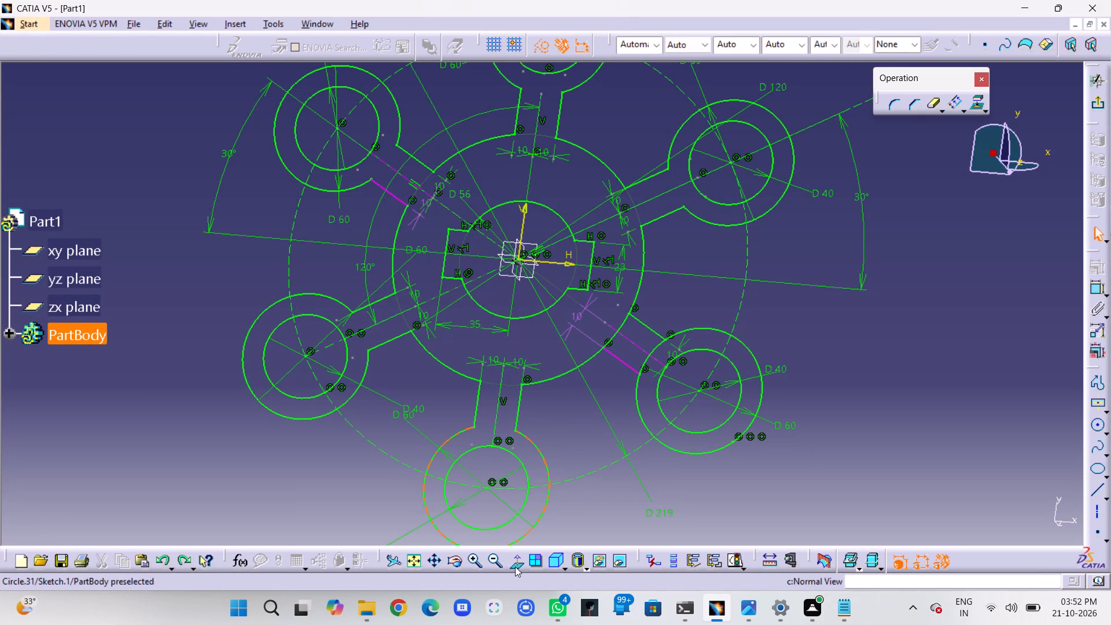
pyautogui.click(515, 567)
pyautogui.moveTo(720, 413); pyautogui.dragTo(919, 451, button='middle')
pyautogui.rightClick(919, 451)
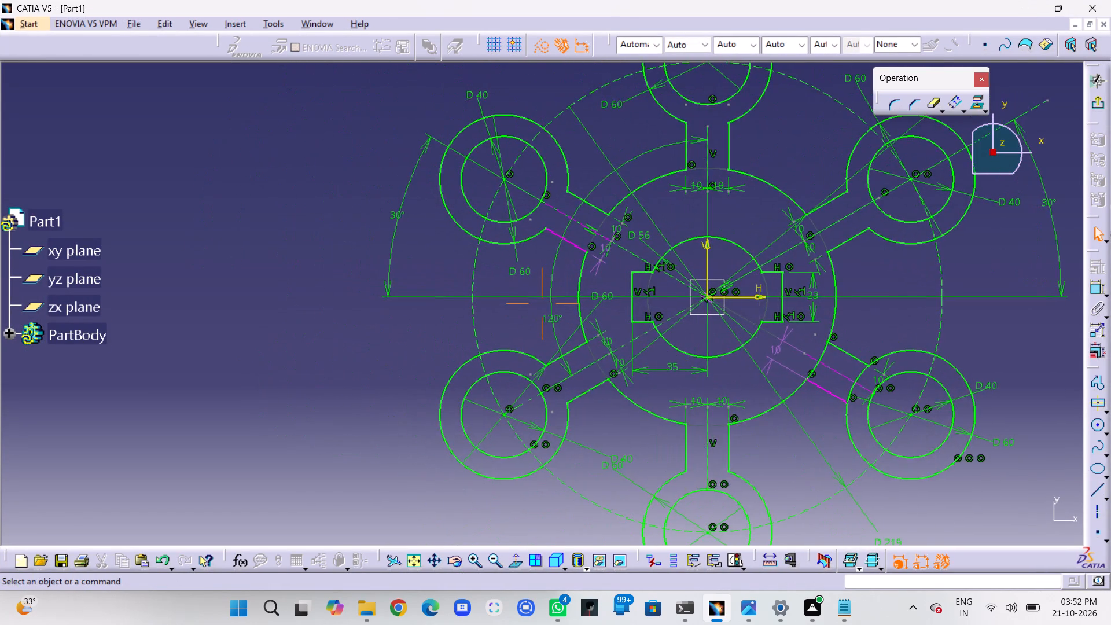
pyautogui.moveTo(919, 451); pyautogui.dragTo(919, 426, button='middle')
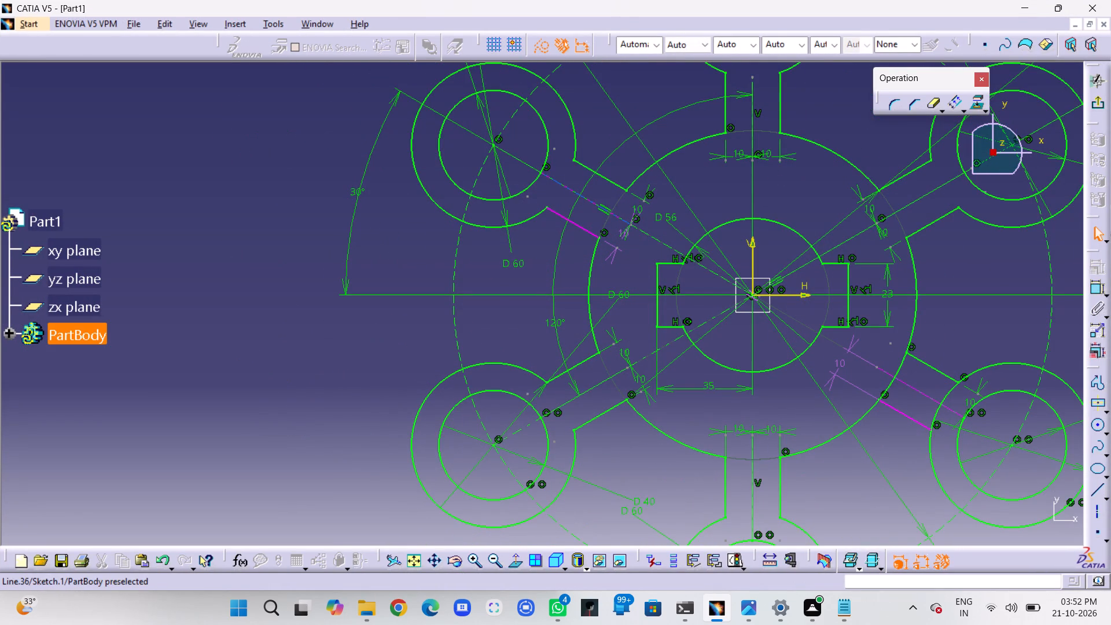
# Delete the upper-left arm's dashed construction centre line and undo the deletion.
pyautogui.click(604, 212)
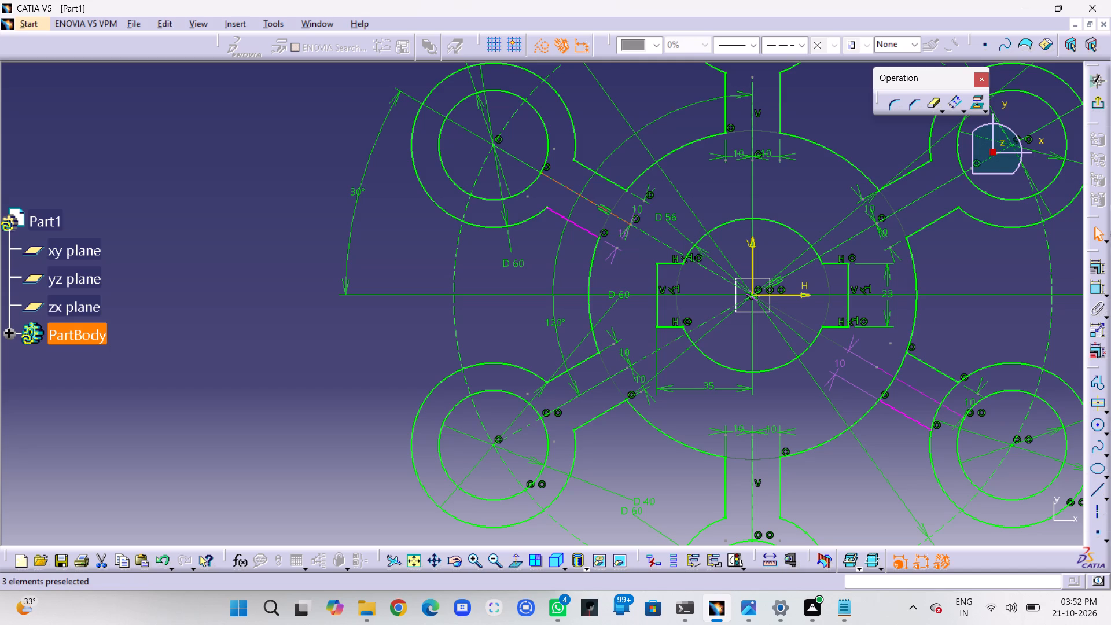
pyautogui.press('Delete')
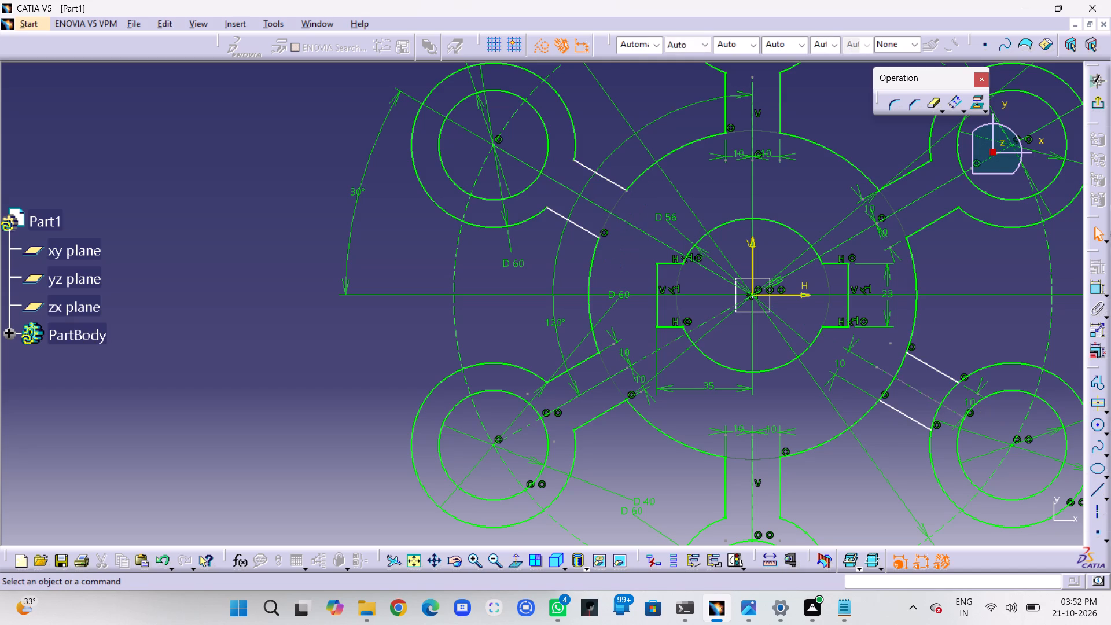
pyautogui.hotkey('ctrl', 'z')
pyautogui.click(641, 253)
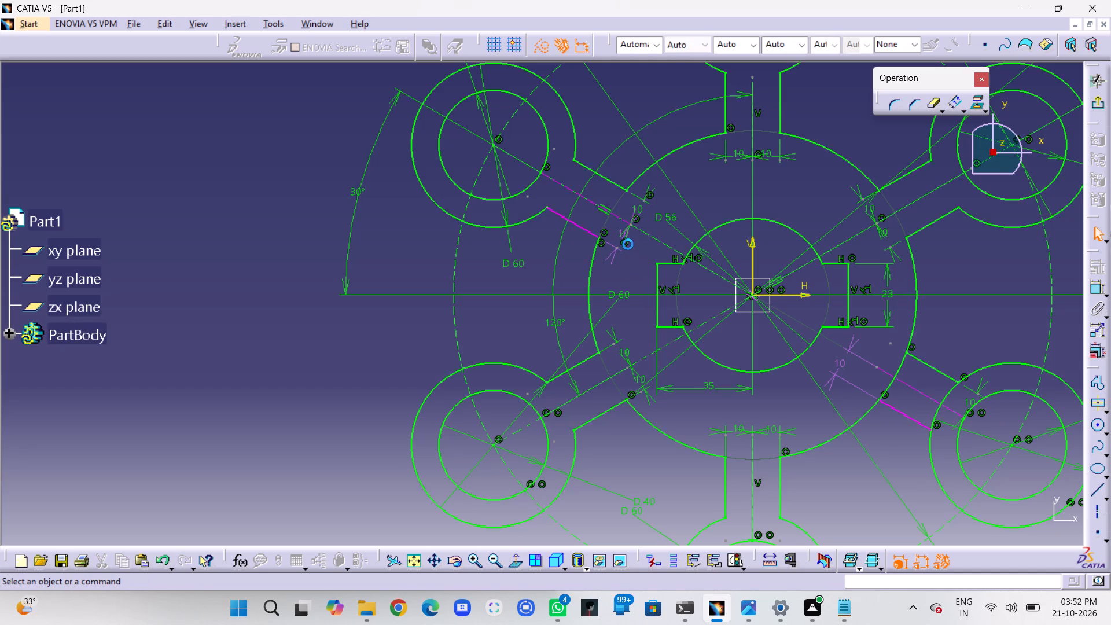
# Replace the 10 mm offset dimension on the lower-right arm's lower side line with a dimension of the line's length.
pyautogui.click(844, 366)
pyautogui.press('Delete')
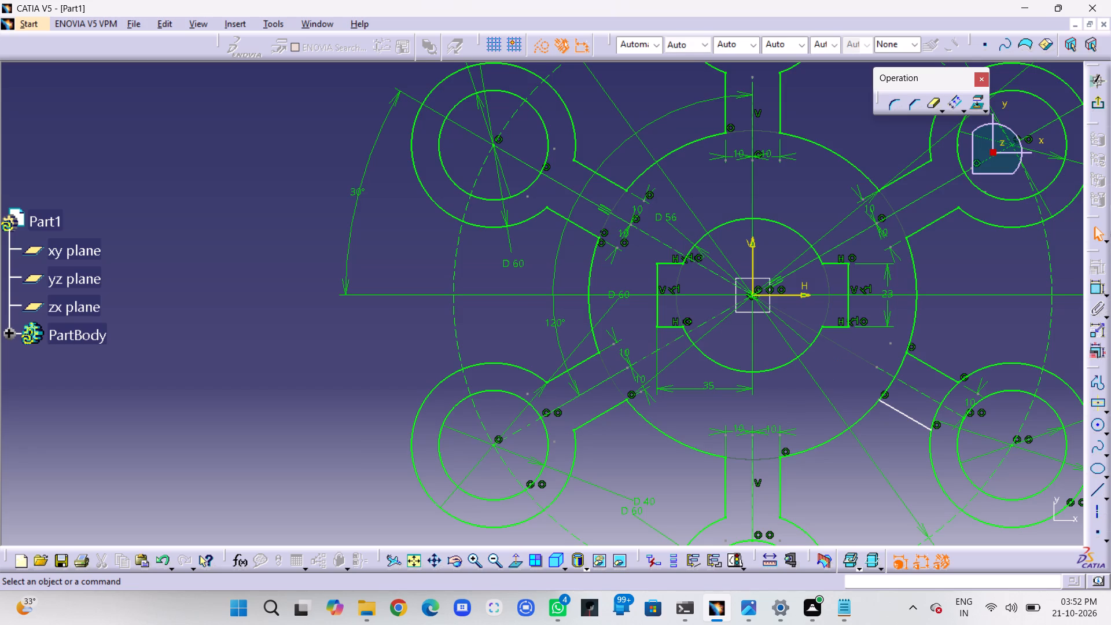
pyautogui.moveTo(852, 373); pyautogui.dragTo(732, 381, button='middle')
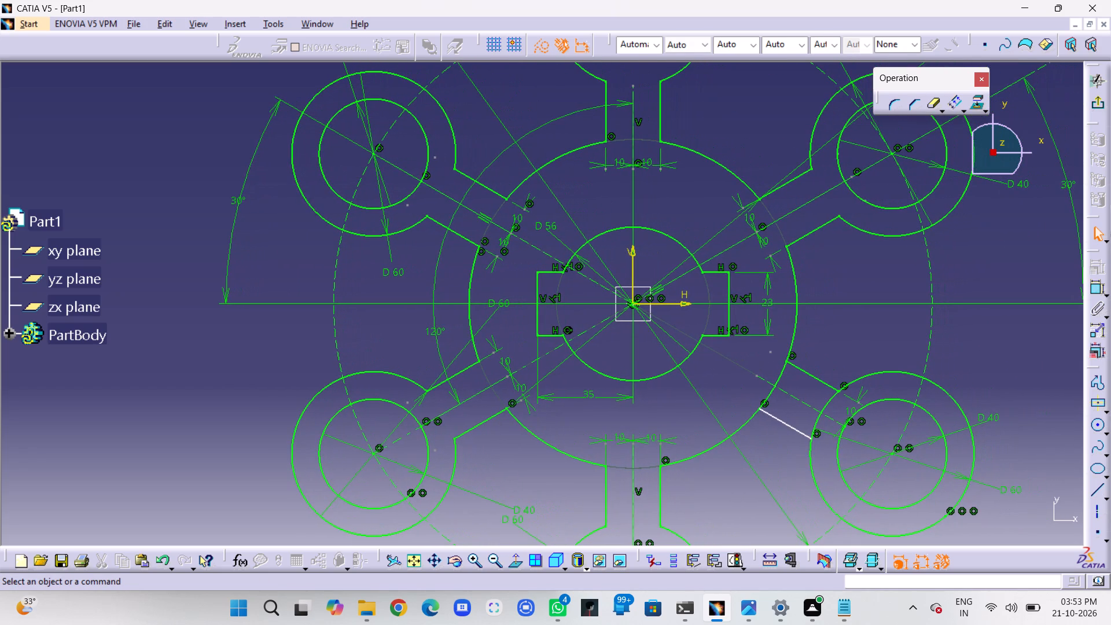
pyautogui.click(781, 424)
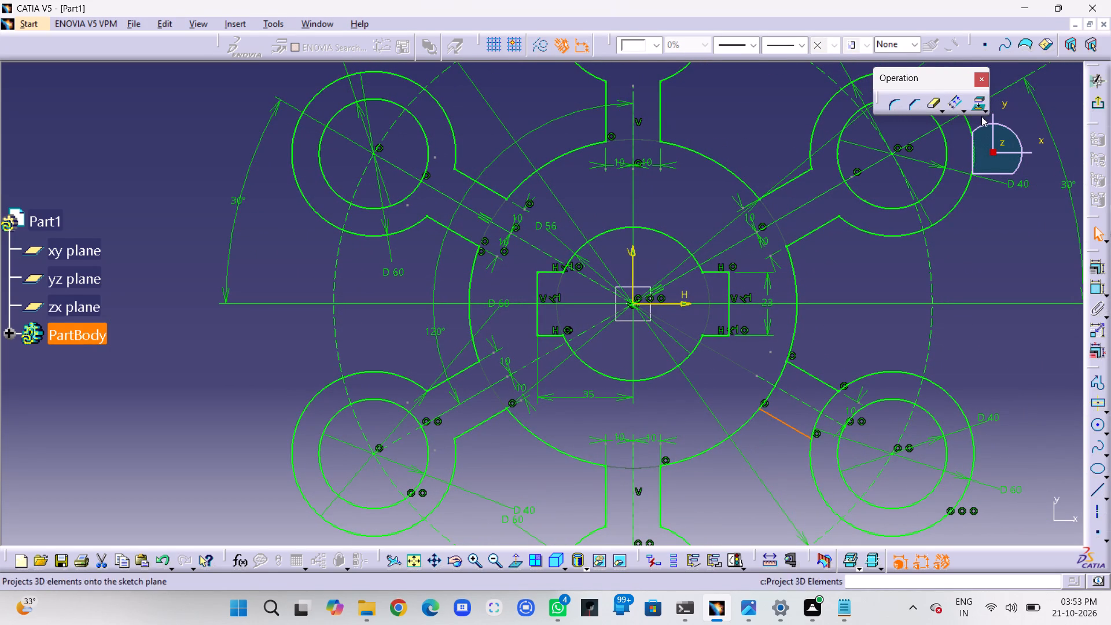
pyautogui.click(1096, 290)
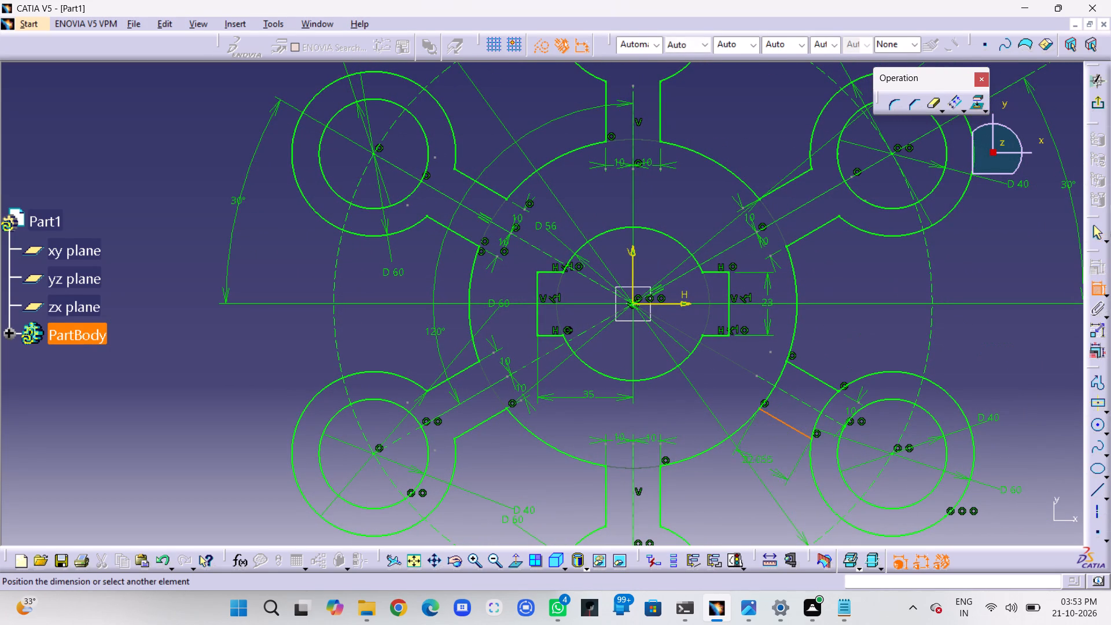
pyautogui.click(773, 446)
pyautogui.click(783, 475)
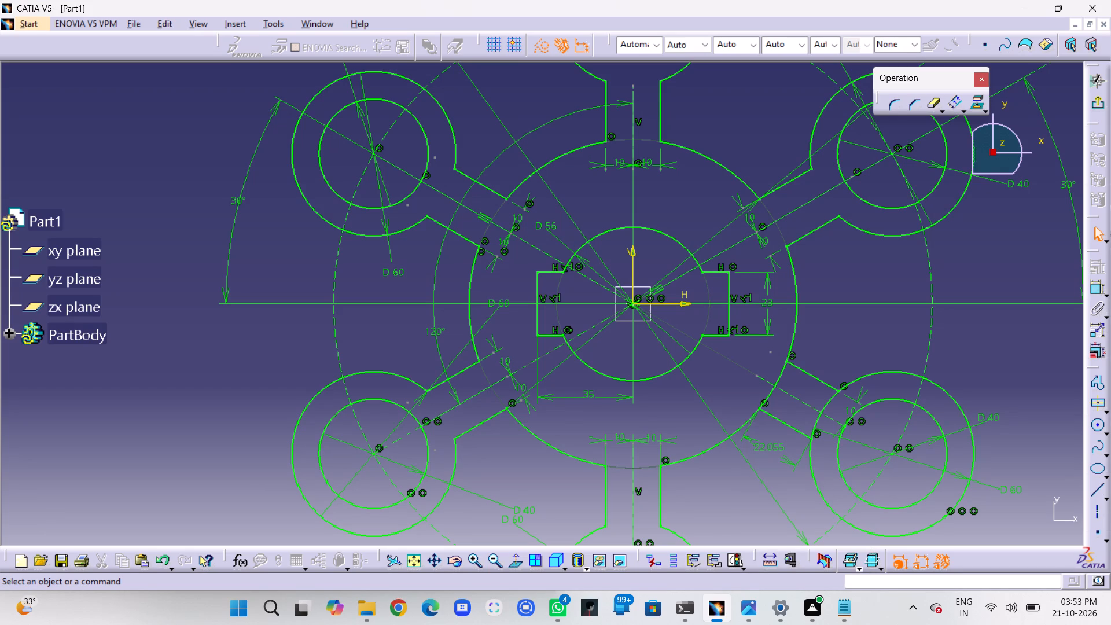
# Quick Trim the lug's 60 mm circle and the hub's outer circle between the two side lines of the lower-right arm.
pyautogui.click(933, 105)
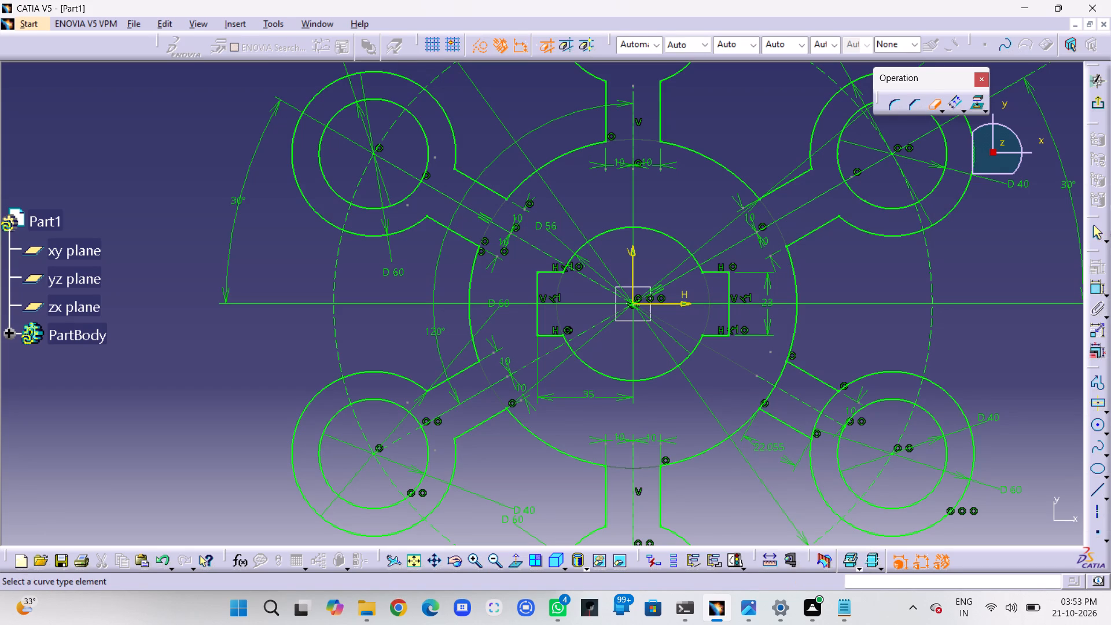
pyautogui.click(829, 402)
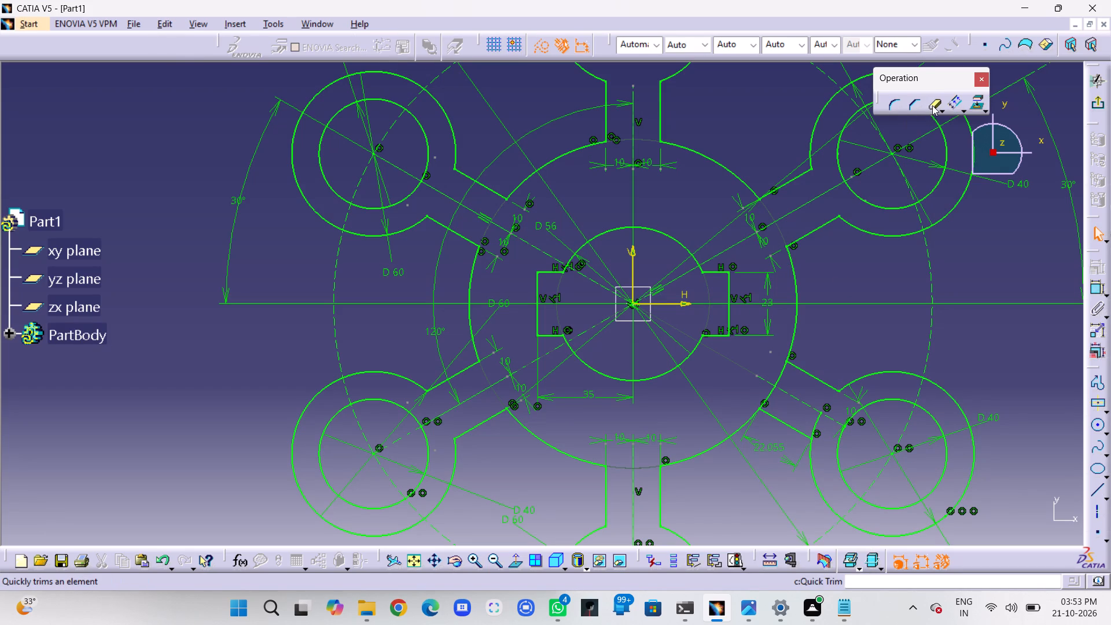
pyautogui.click(932, 105)
pyautogui.click(814, 422)
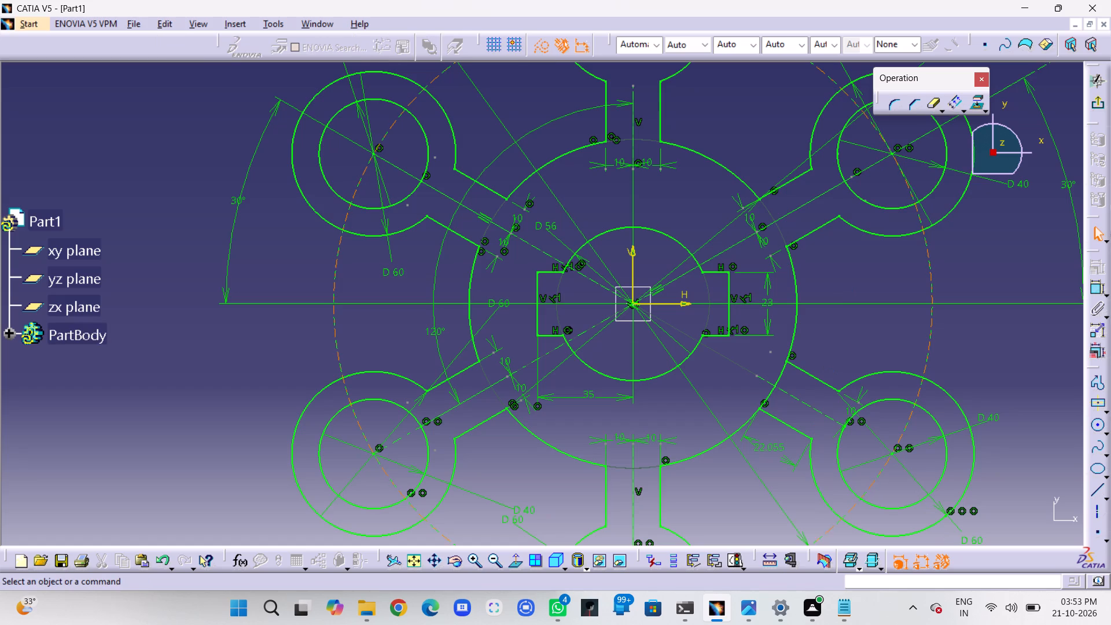
pyautogui.click(935, 102)
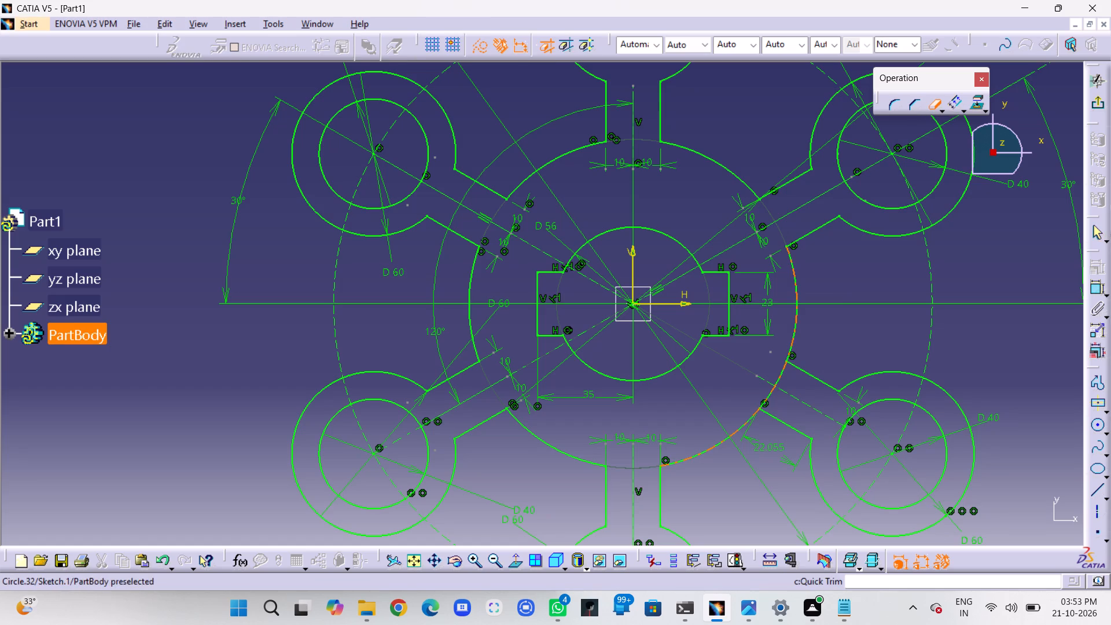
pyautogui.click(783, 371)
pyautogui.click(932, 103)
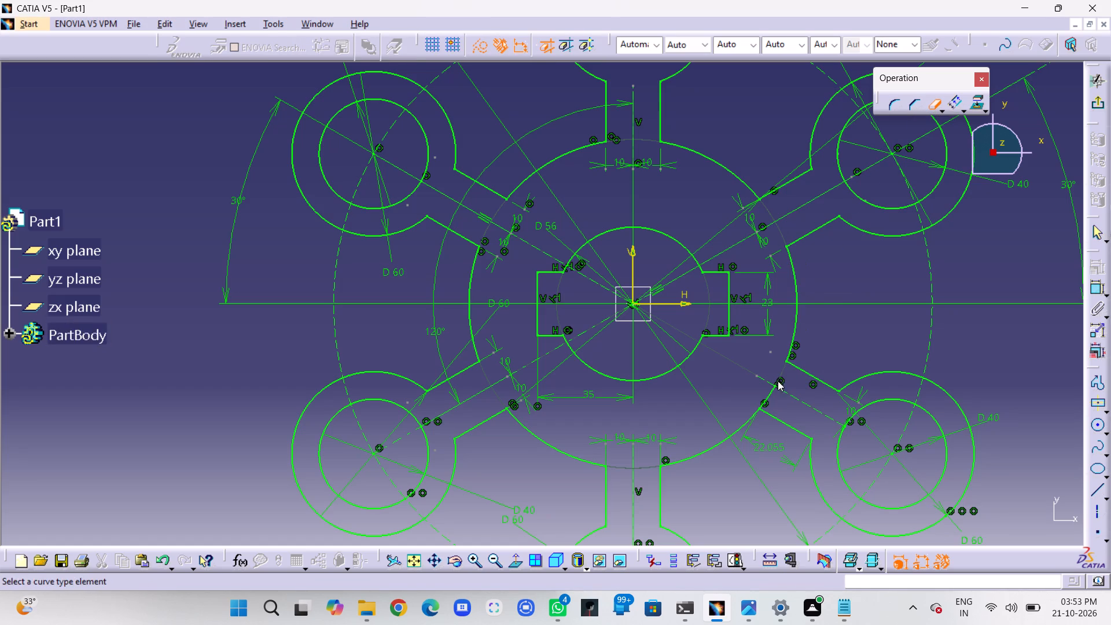
pyautogui.click(772, 401)
pyautogui.click(770, 397)
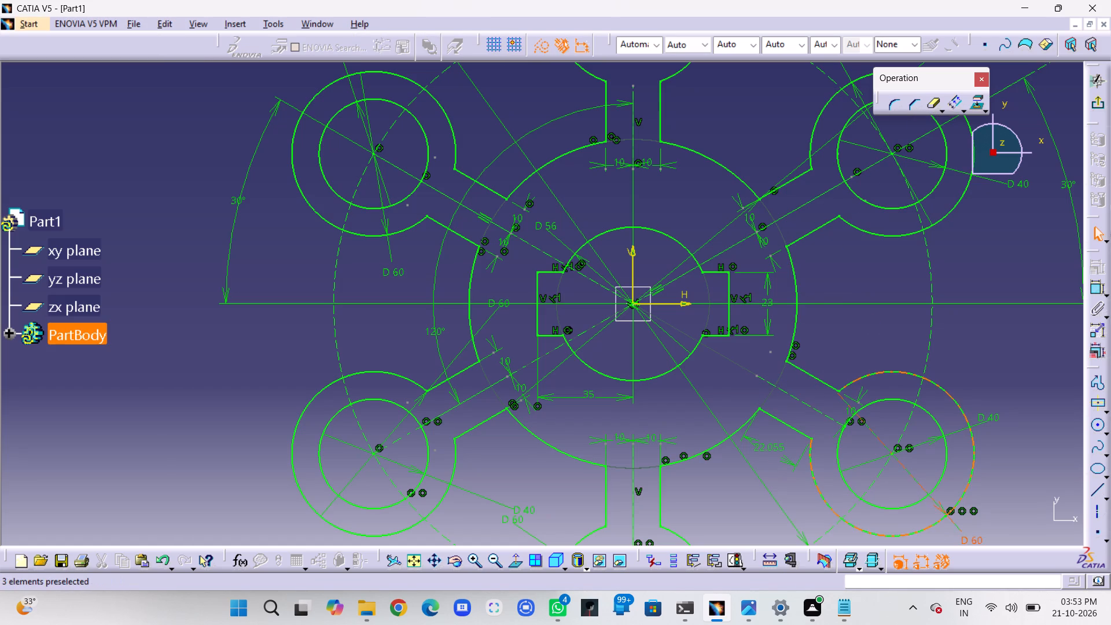
# Move the lower-right arm's remaining 10 mm offset dimension from the lug to just inside the hub's outer circle.
pyautogui.moveTo(862, 394); pyautogui.dragTo(772, 345)
pyautogui.click(767, 469)
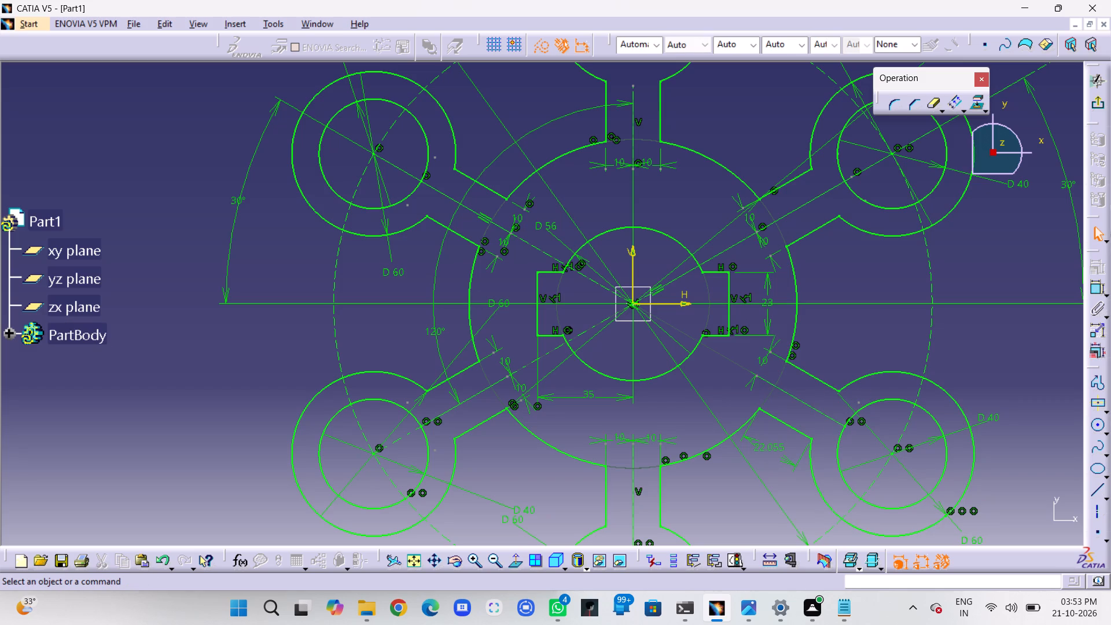
# Examine the whole flange sketch, checking the hub, arms and all six lugs for a clean, fully constrained outline.
pyautogui.moveTo(942, 448); pyautogui.dragTo(942, 366, button='middle')
pyautogui.rightClick(942, 448)
pyautogui.moveTo(919, 447); pyautogui.dragTo(661, 302, button='middle')
pyautogui.rightClick(583, 167)
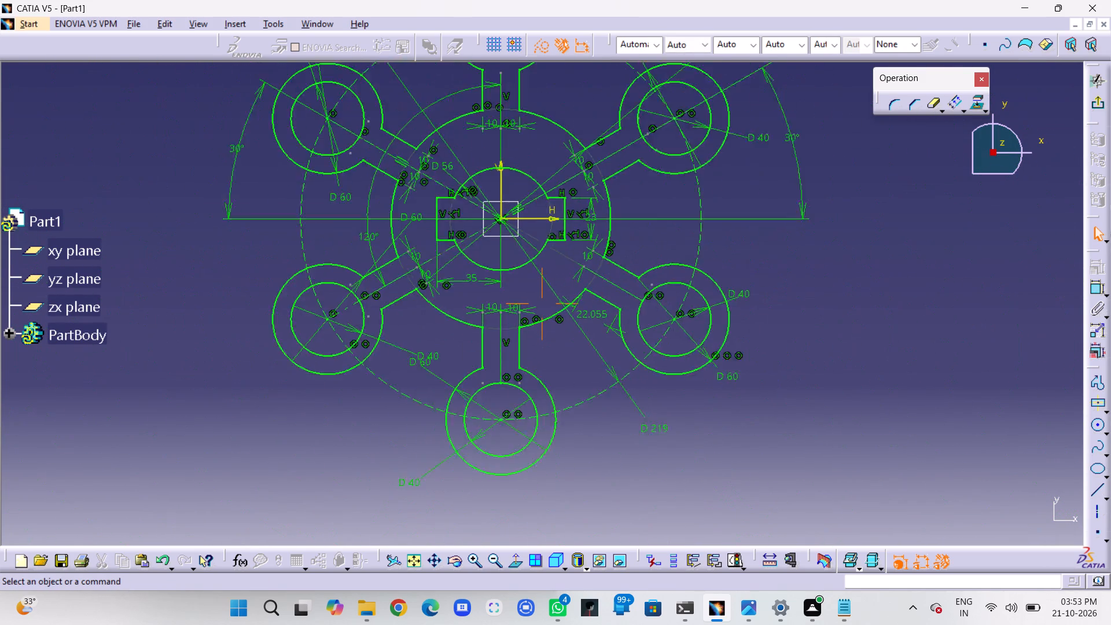
pyautogui.moveTo(661, 302); pyautogui.dragTo(668, 317, button='middle')
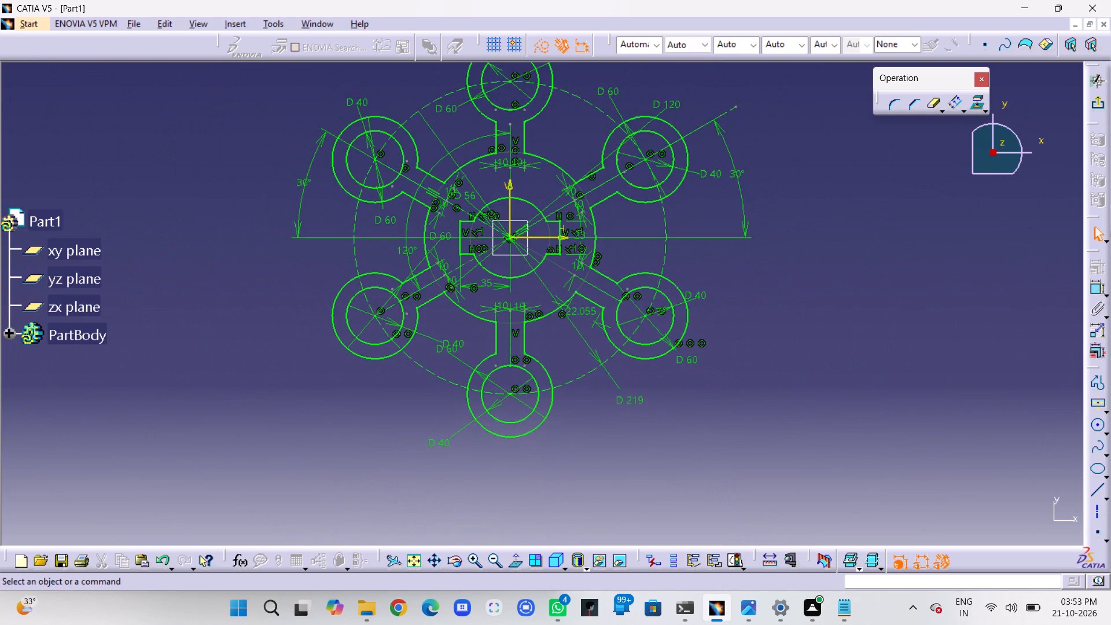
pyautogui.moveTo(623, 326); pyautogui.dragTo(799, 373, button='middle')
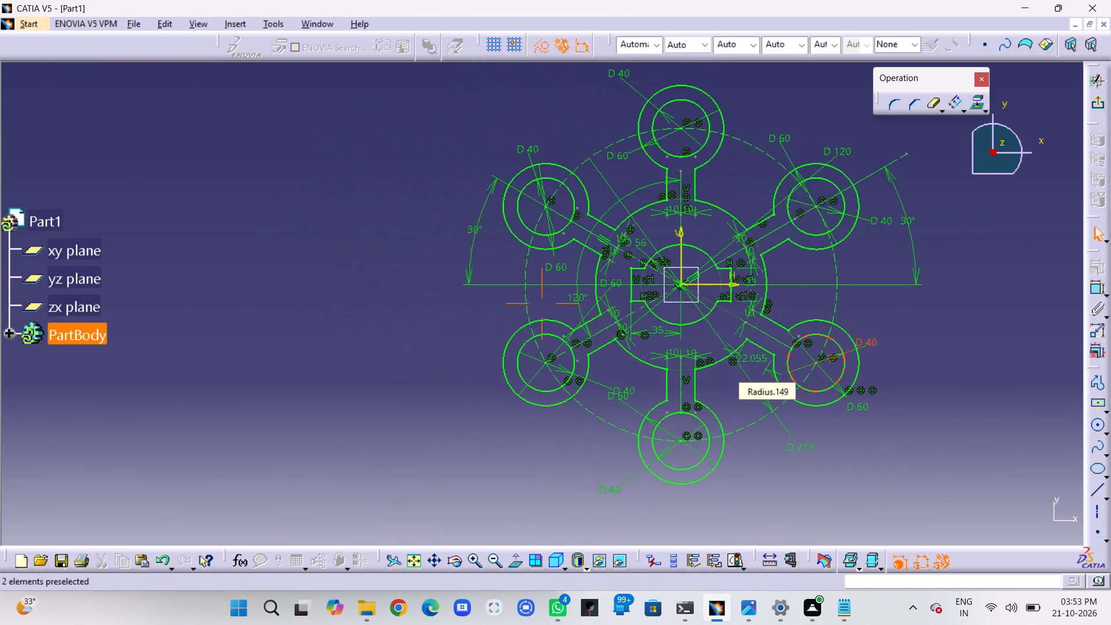
pyautogui.moveTo(799, 373); pyautogui.dragTo(803, 348, button='middle')
pyautogui.rightClick(800, 374)
pyautogui.moveTo(827, 307); pyautogui.dragTo(759, 308, button='middle')
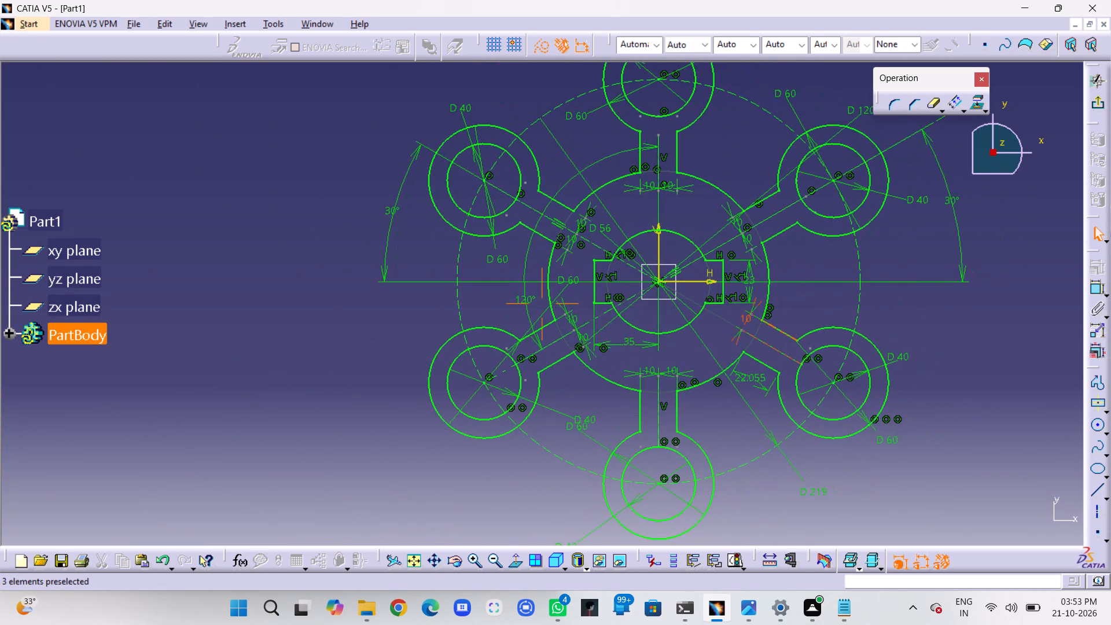
pyautogui.moveTo(759, 308); pyautogui.dragTo(725, 303, button='middle')
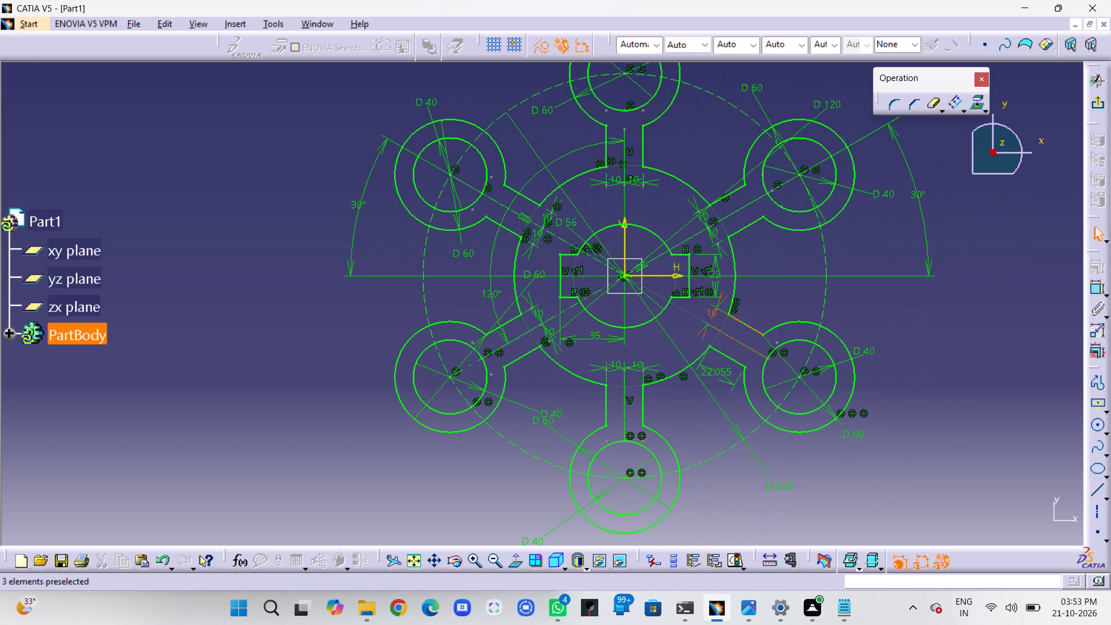
pyautogui.moveTo(891, 291); pyautogui.dragTo(871, 323, button='middle')
pyautogui.middleClick(871, 323)
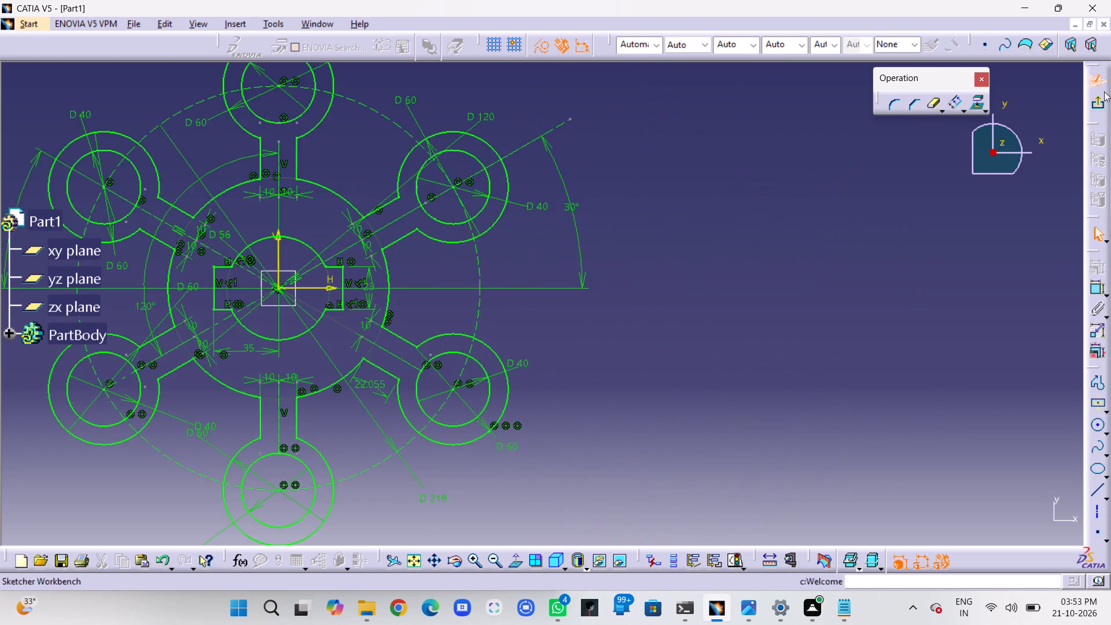
pyautogui.moveTo(733, 337); pyautogui.dragTo(1080, 357, button='middle')
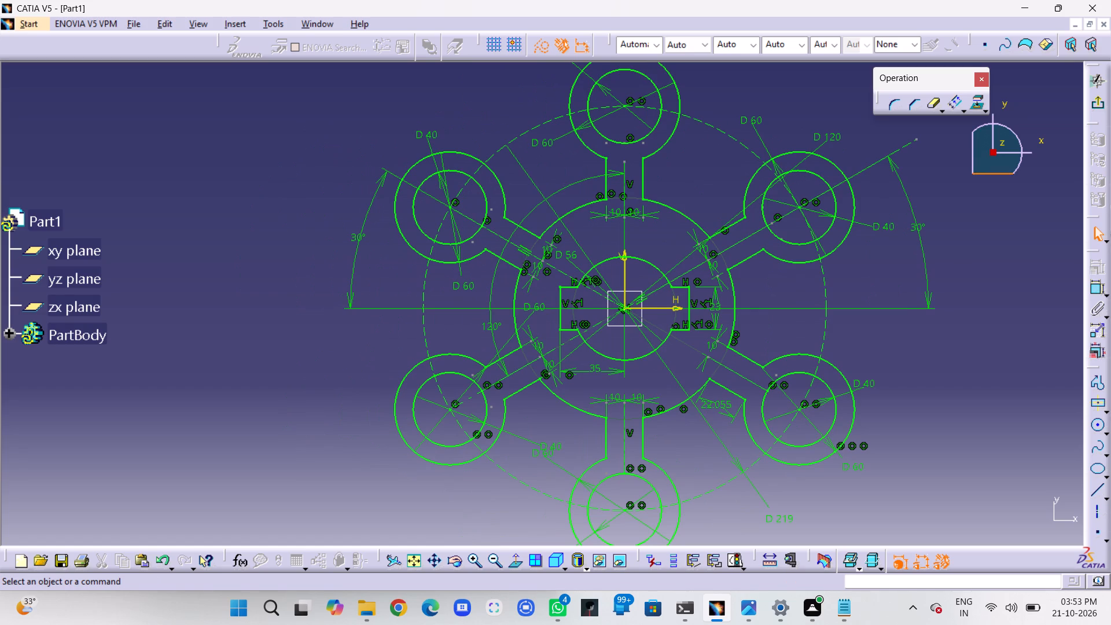
# Exit the sketch and pad the flange profile 20 mm with mirrored extent.
pyautogui.click(1092, 105)
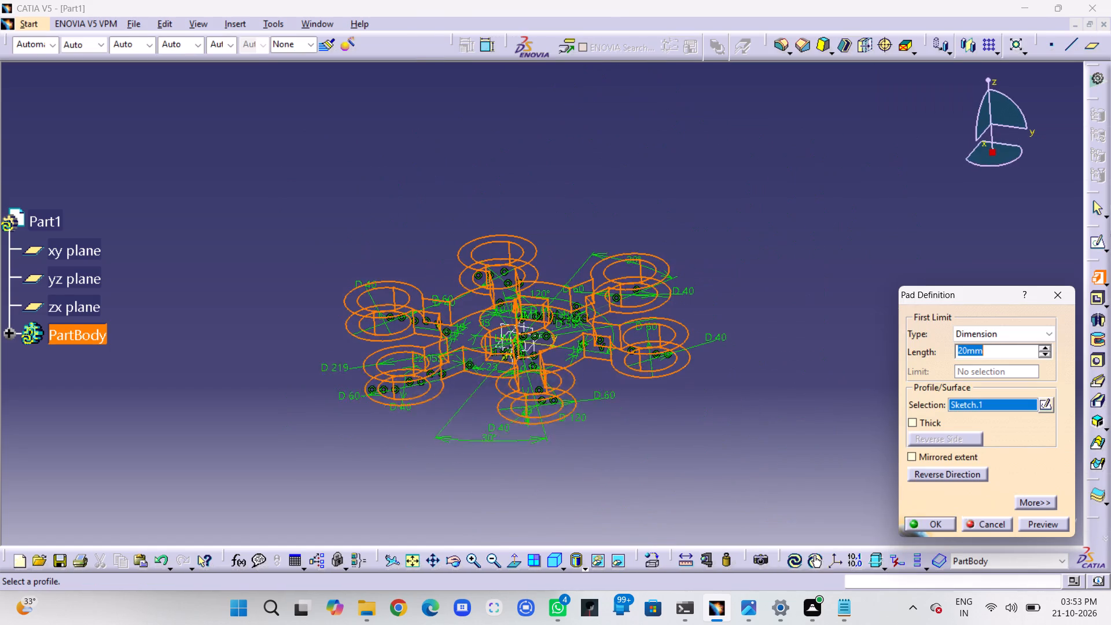
pyautogui.click(941, 454)
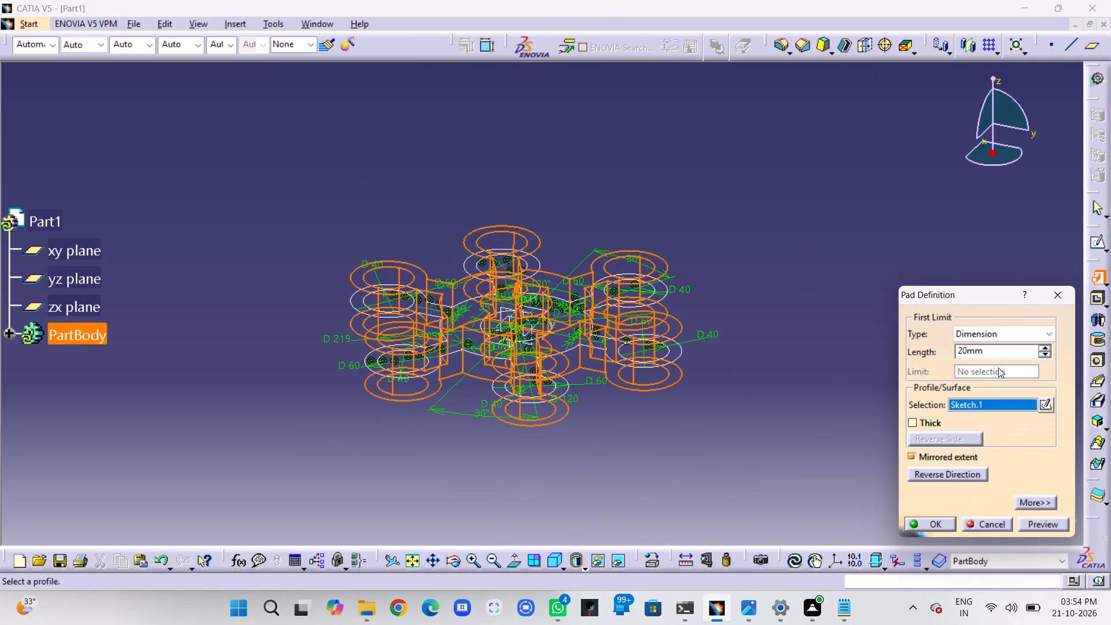
pyautogui.click(1036, 524)
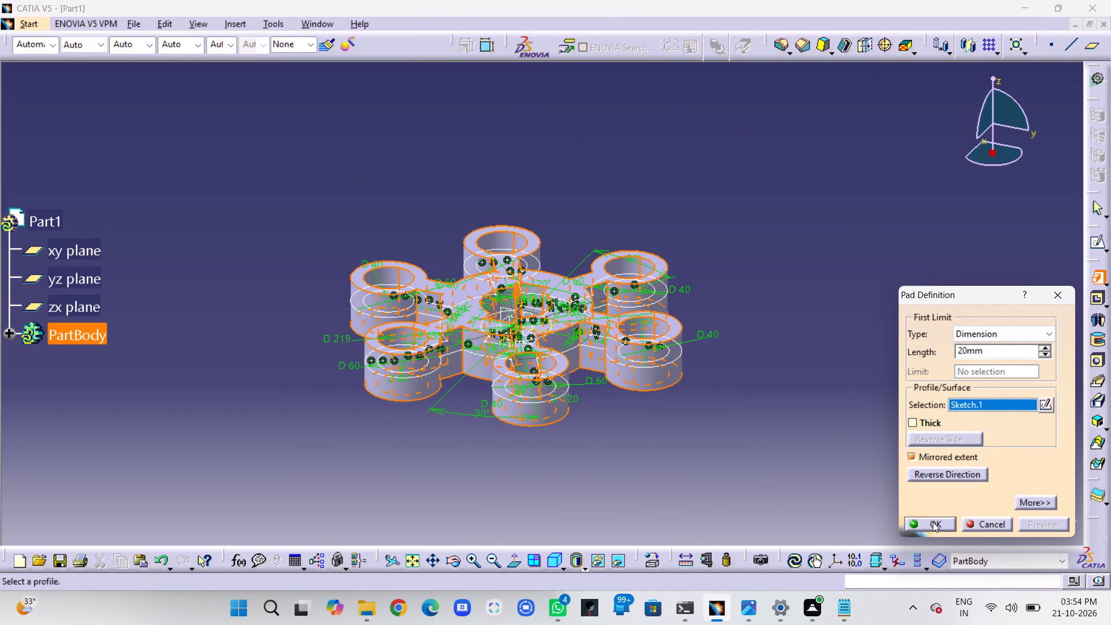
pyautogui.click(933, 523)
pyautogui.click(785, 442)
# Show the padded flange in isometric view.
pyautogui.moveTo(727, 435); pyautogui.dragTo(860, 441, button='middle')
pyautogui.rightClick(860, 441)
pyautogui.click(550, 562)
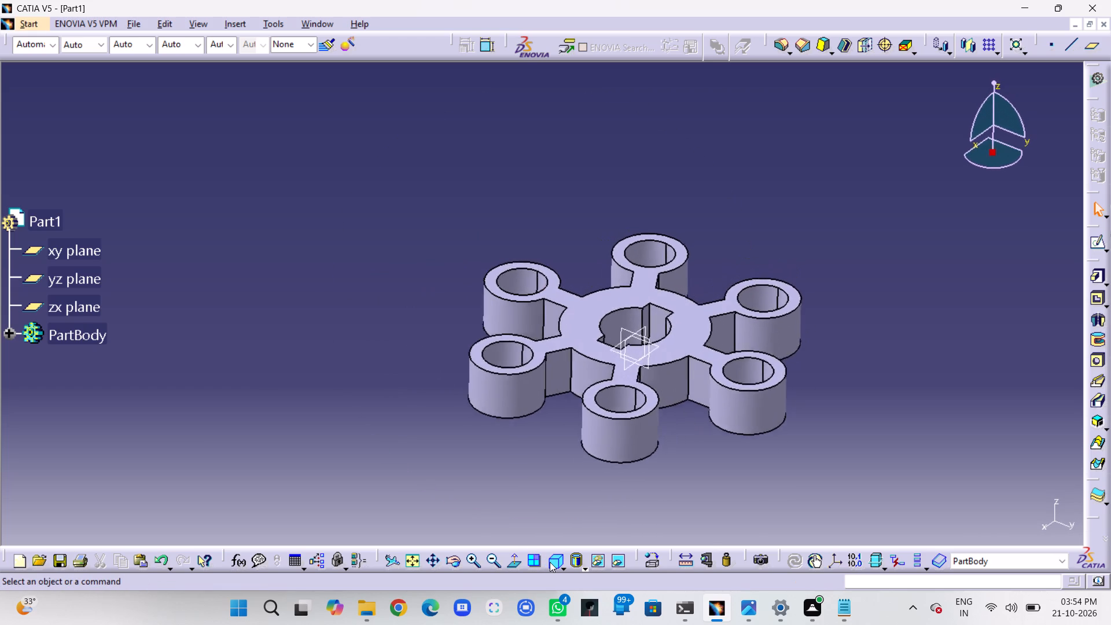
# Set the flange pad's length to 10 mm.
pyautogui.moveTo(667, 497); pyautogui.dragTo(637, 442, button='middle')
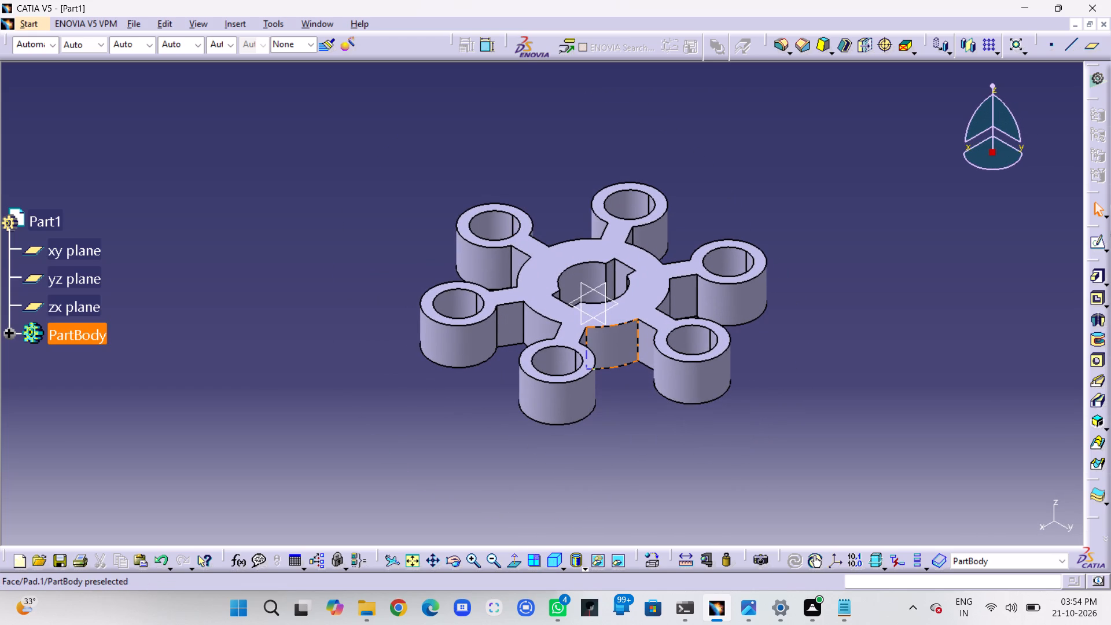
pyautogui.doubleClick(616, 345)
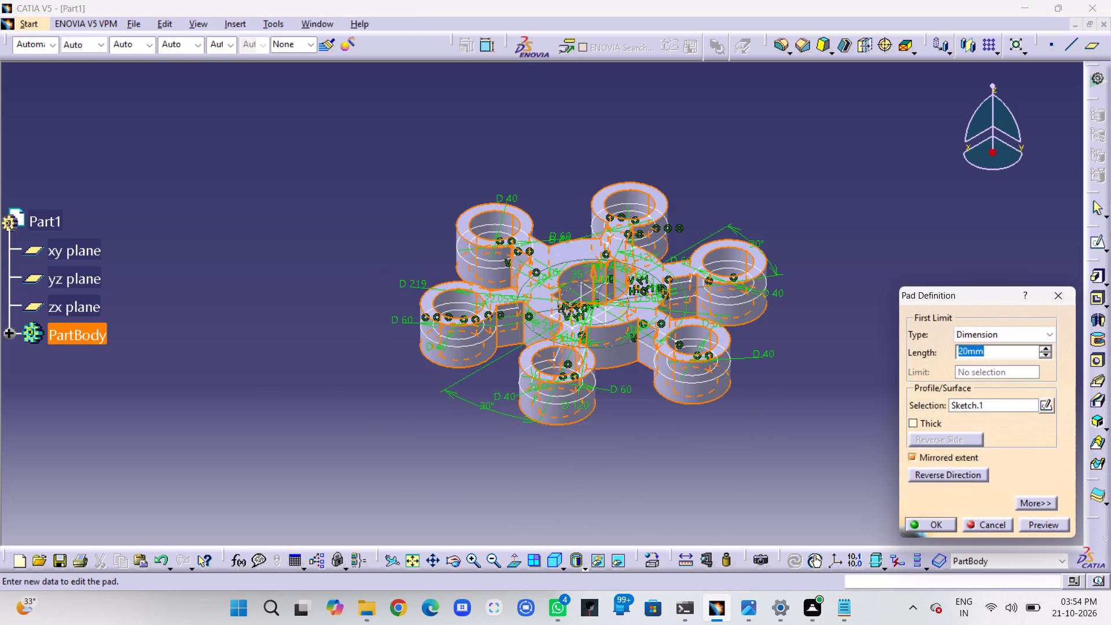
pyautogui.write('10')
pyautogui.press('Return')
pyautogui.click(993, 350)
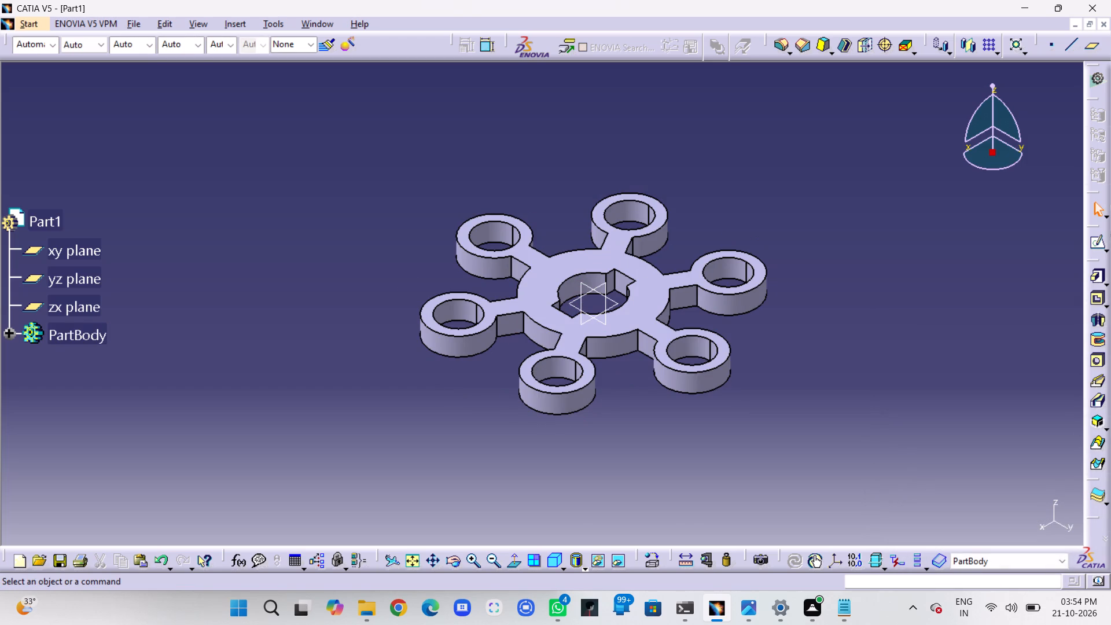
# Place the model window beside the reference drawing and examine the padded flange's shape and thickness against it.
pyautogui.moveTo(494, 9); pyautogui.dragTo(1110, 145)
pyautogui.moveTo(888, 417); pyautogui.dragTo(848, 425, button='middle')
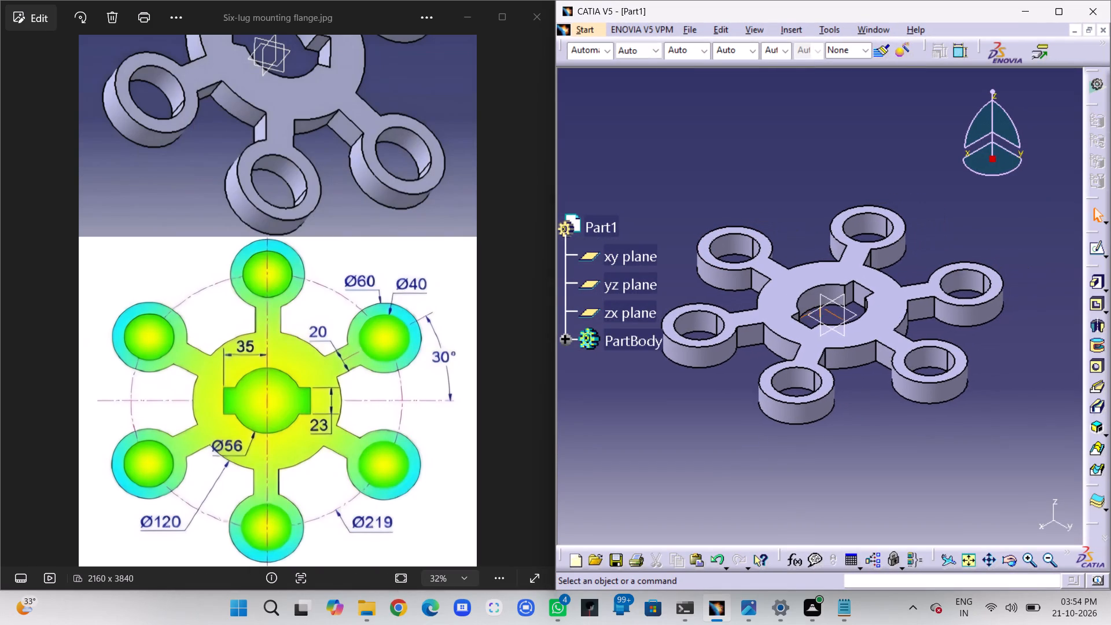
pyautogui.moveTo(848, 425); pyautogui.dragTo(853, 429, button='middle')
pyautogui.scroll(-4, 679, 420)
pyautogui.scroll(1, 679, 420)
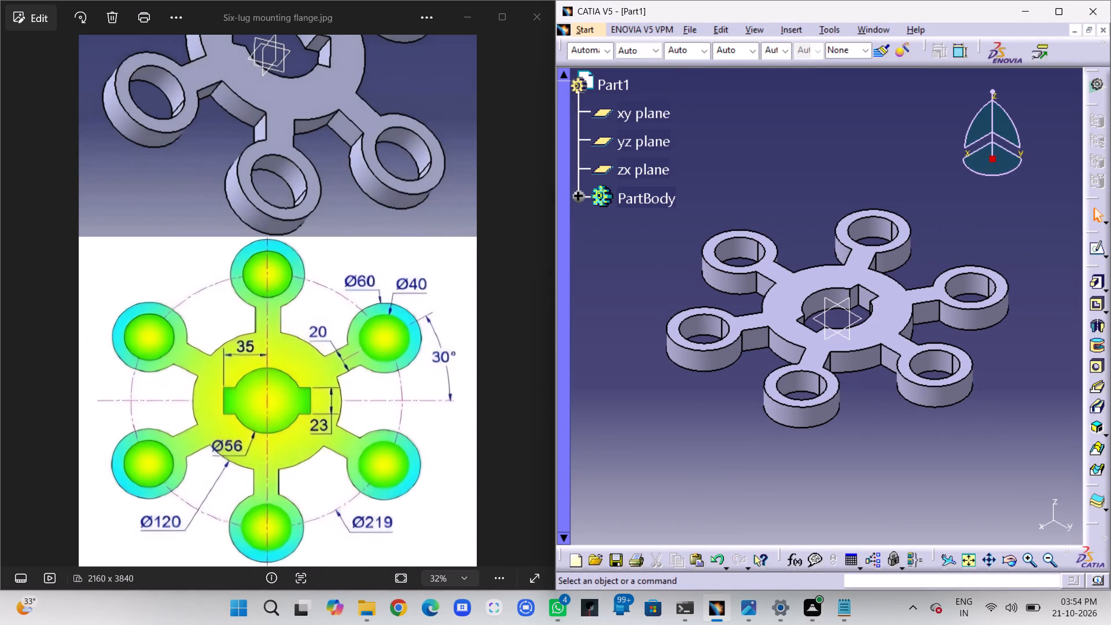
pyautogui.moveTo(679, 420); pyautogui.dragTo(690, 457, button='middle')
pyautogui.rightClick(679, 420)
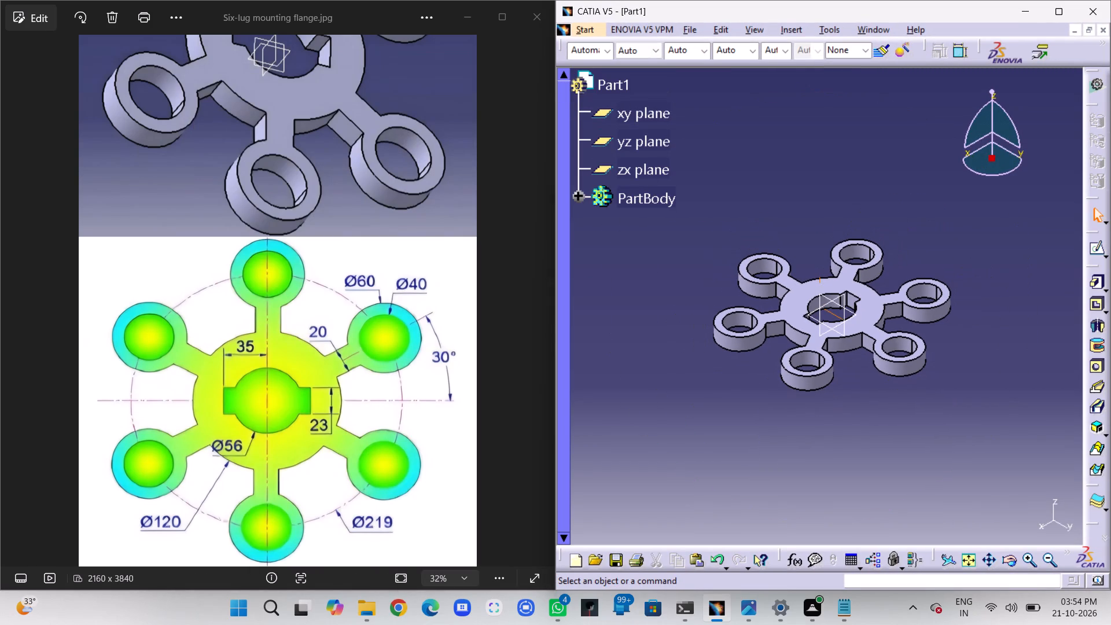
pyautogui.moveTo(690, 457); pyautogui.dragTo(693, 456, button='middle')
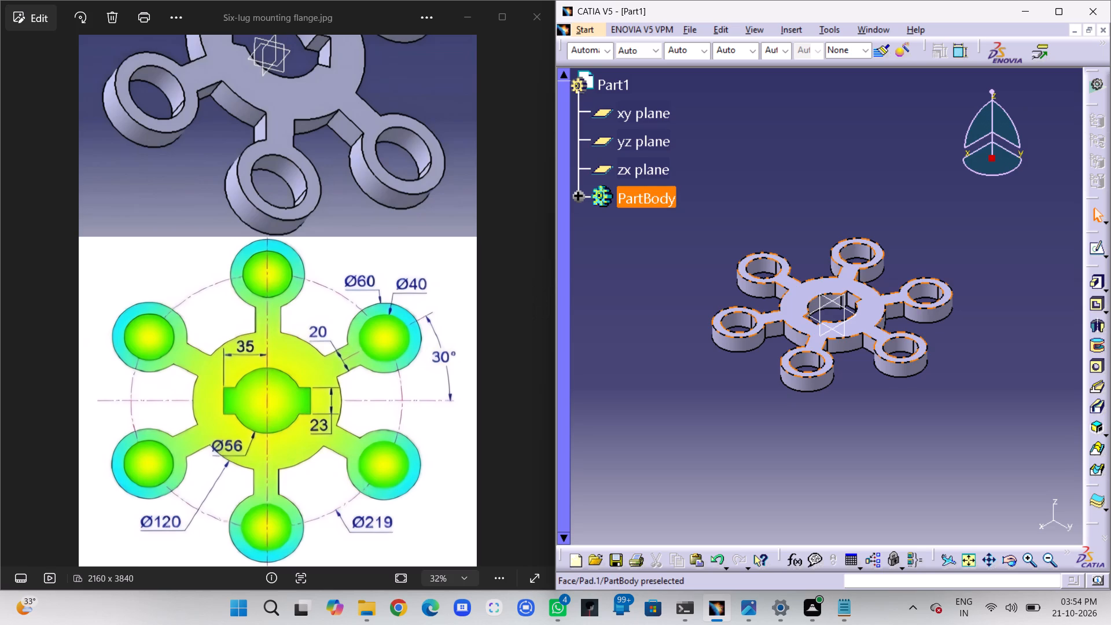
pyautogui.moveTo(848, 391); pyautogui.dragTo(910, 450, button='middle')
pyautogui.moveTo(848, 391); pyautogui.dragTo(910, 450, button='right')
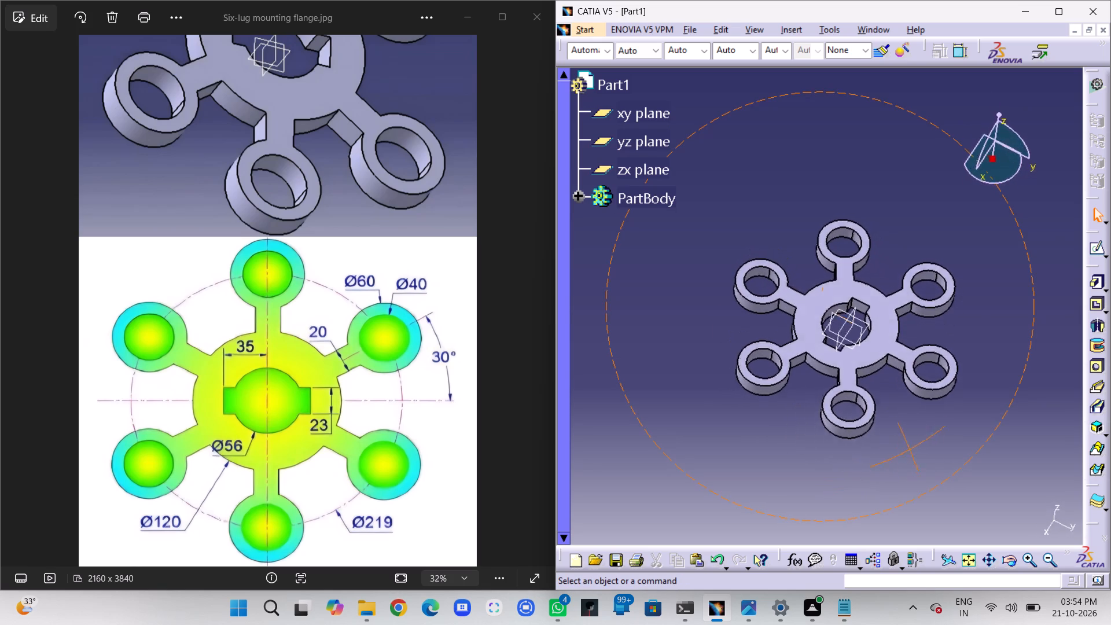
pyautogui.moveTo(910, 450); pyautogui.dragTo(958, 458, button='middle')
pyautogui.moveTo(910, 450); pyautogui.dragTo(958, 458, button='right')
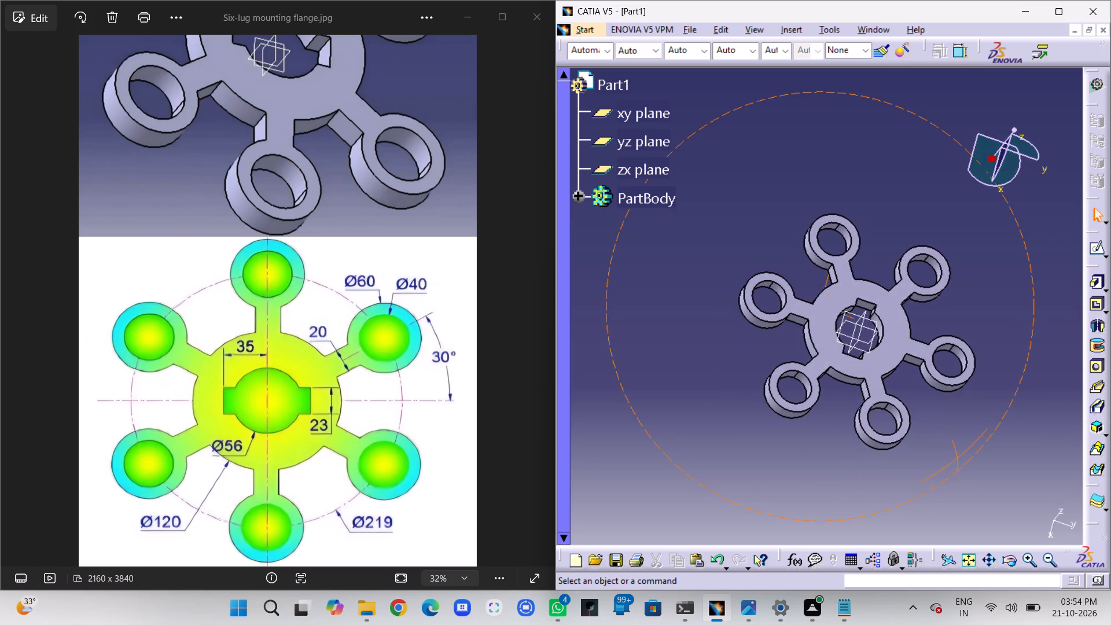
pyautogui.moveTo(958, 458); pyautogui.dragTo(930, 452, button='middle')
pyautogui.moveTo(958, 458); pyautogui.dragTo(930, 452, button='right')
pyautogui.moveTo(934, 448); pyautogui.dragTo(896, 450, button='middle')
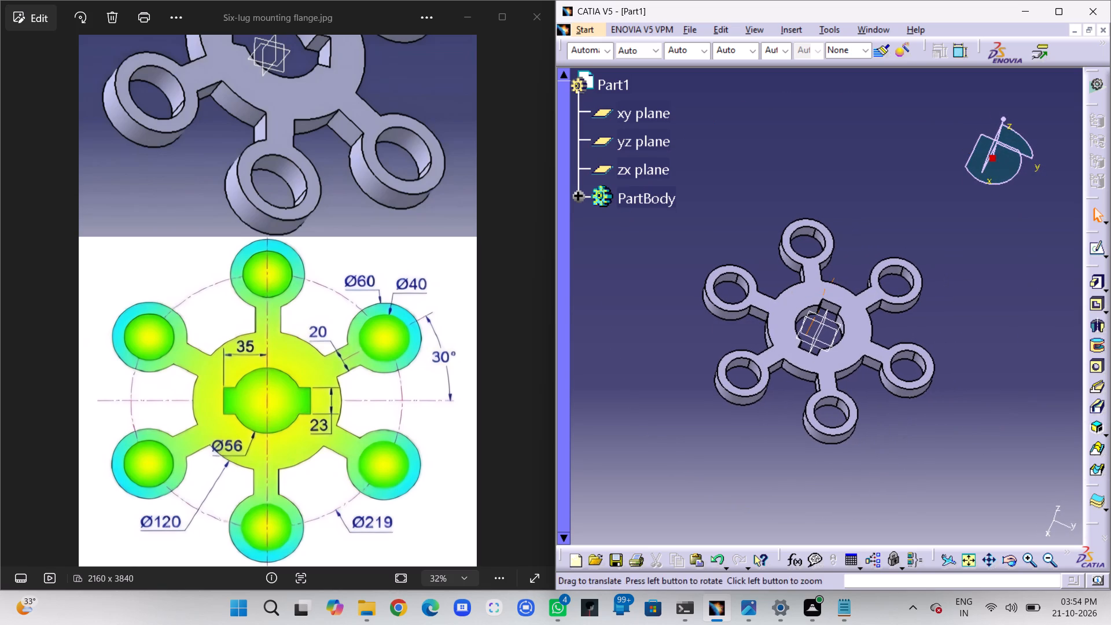
pyautogui.moveTo(896, 450); pyautogui.dragTo(873, 450, button='middle')
pyautogui.middleClick(873, 450)
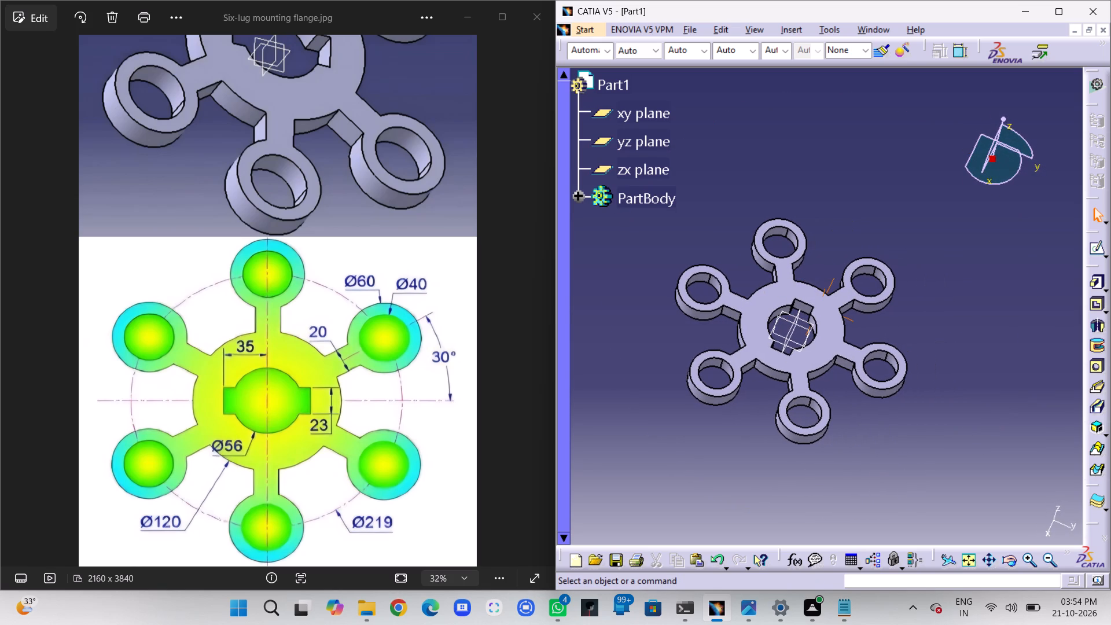
pyautogui.middleClick(873, 450)
pyautogui.moveTo(808, 438); pyautogui.dragTo(857, 528, button='middle')
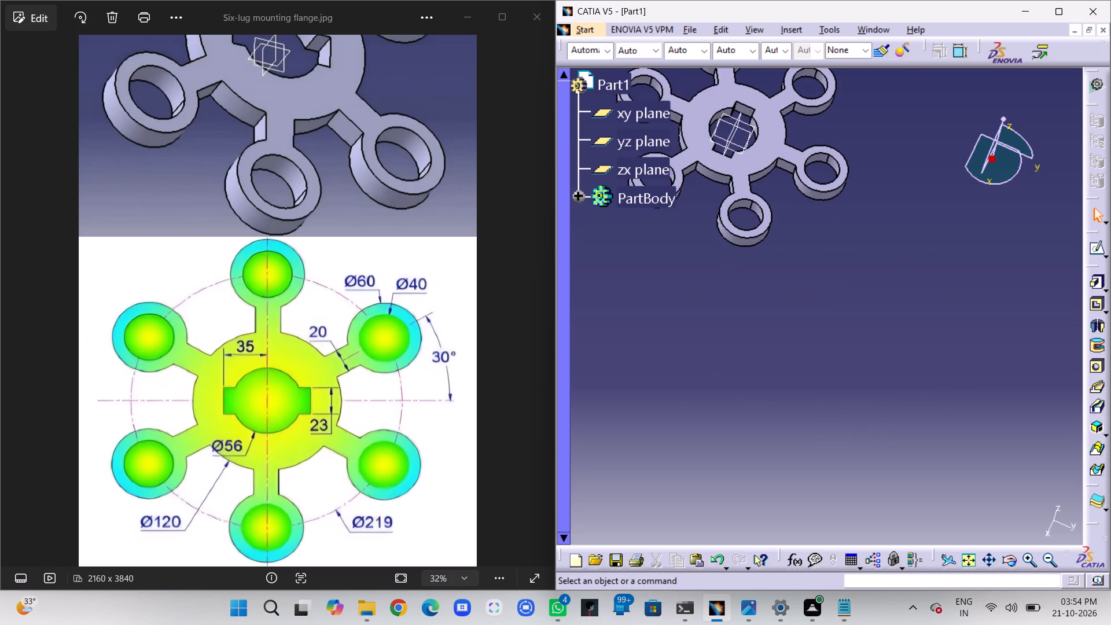
pyautogui.moveTo(736, 333); pyautogui.dragTo(873, 464, button='middle')
pyautogui.moveTo(847, 421); pyautogui.dragTo(810, 436, button='middle')
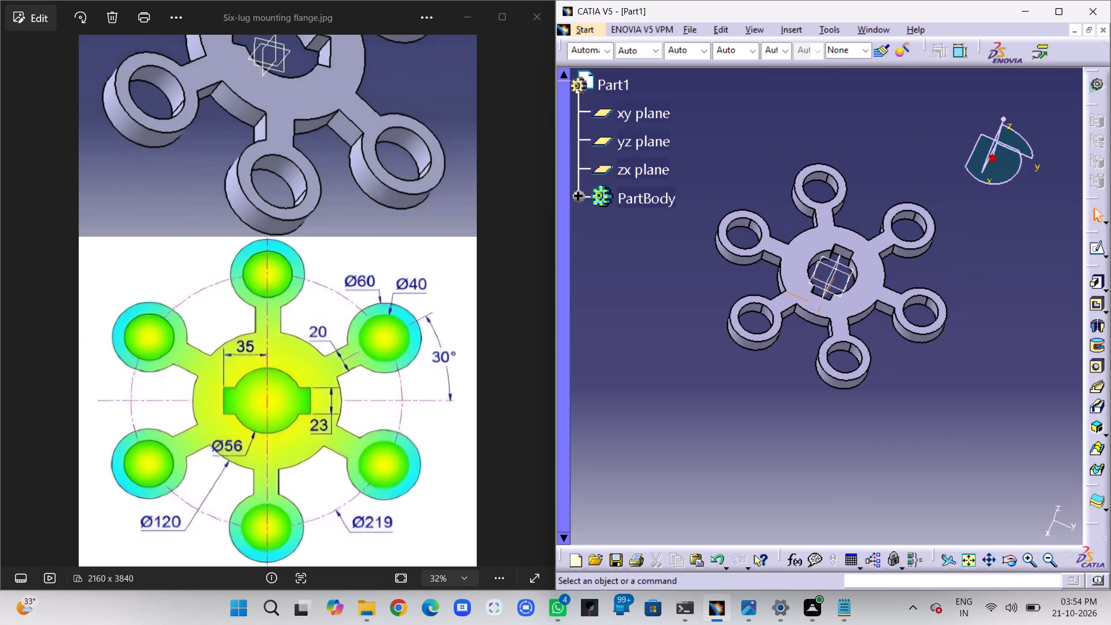
pyautogui.moveTo(810, 436); pyautogui.dragTo(795, 436, button='middle')
pyautogui.moveTo(751, 384); pyautogui.dragTo(771, 398, button='middle')
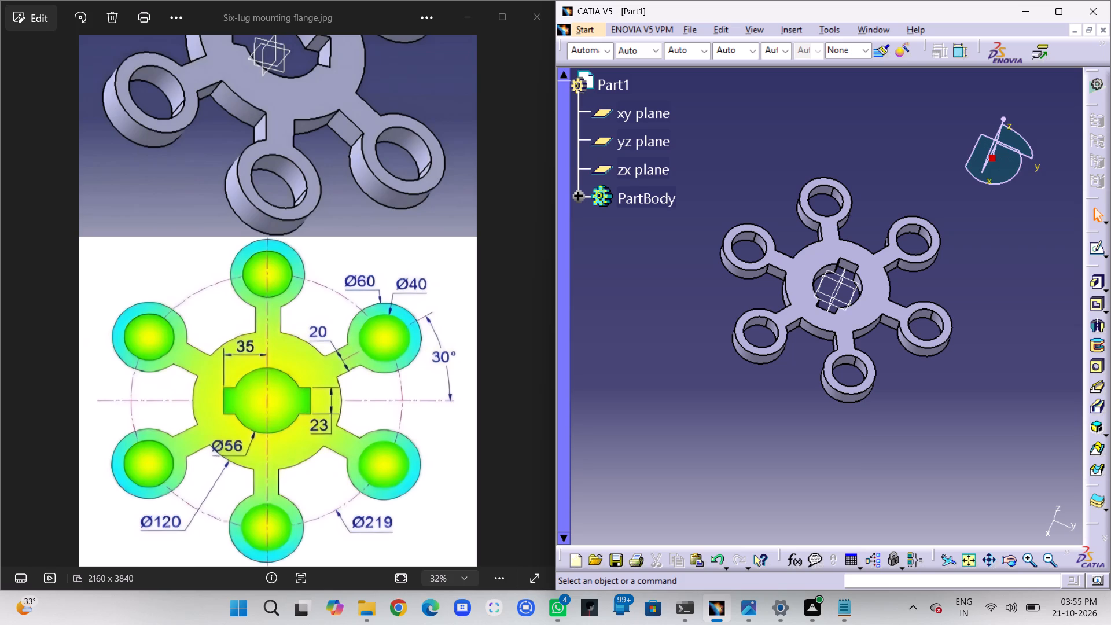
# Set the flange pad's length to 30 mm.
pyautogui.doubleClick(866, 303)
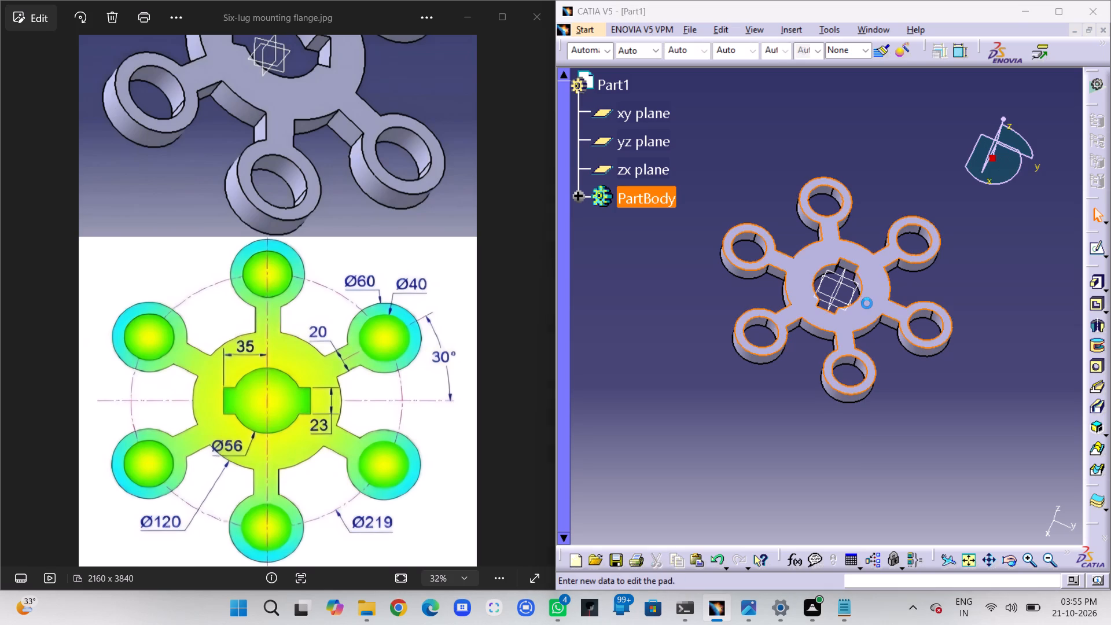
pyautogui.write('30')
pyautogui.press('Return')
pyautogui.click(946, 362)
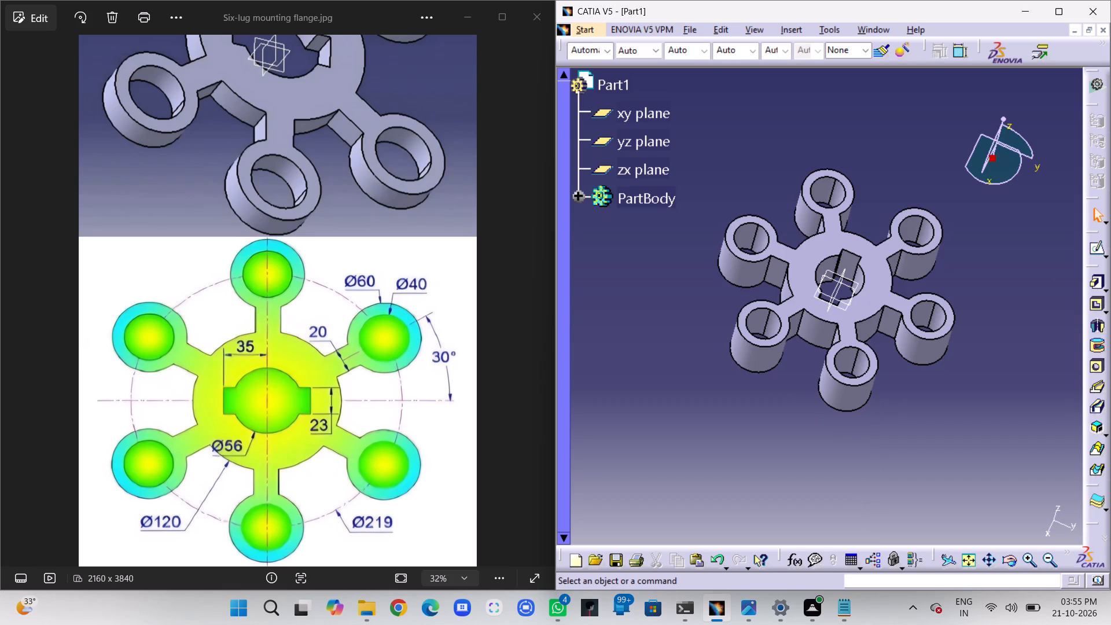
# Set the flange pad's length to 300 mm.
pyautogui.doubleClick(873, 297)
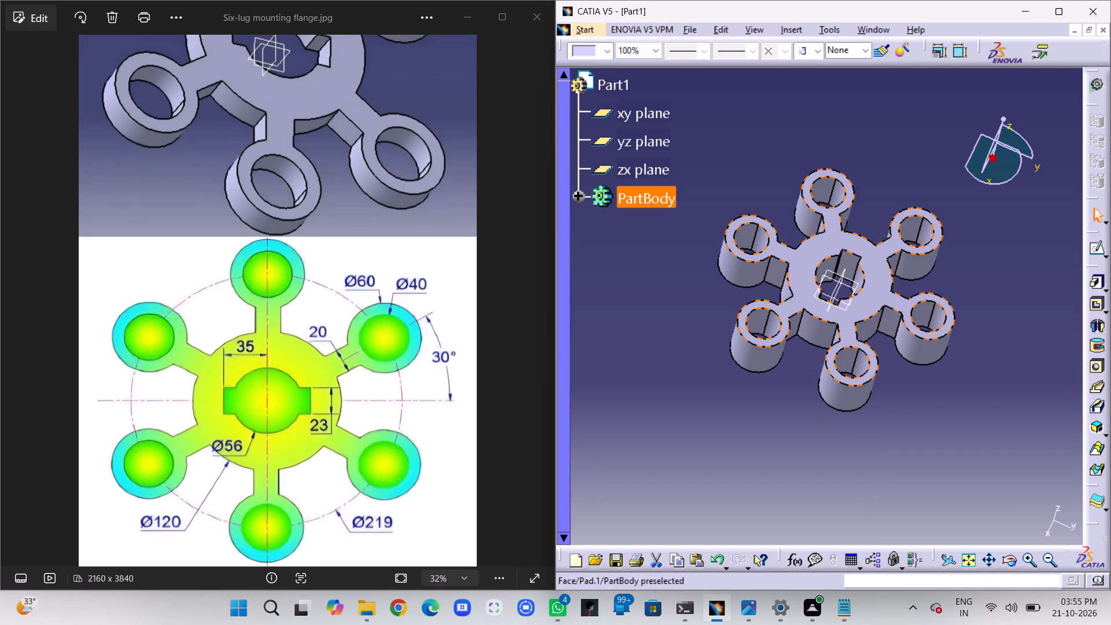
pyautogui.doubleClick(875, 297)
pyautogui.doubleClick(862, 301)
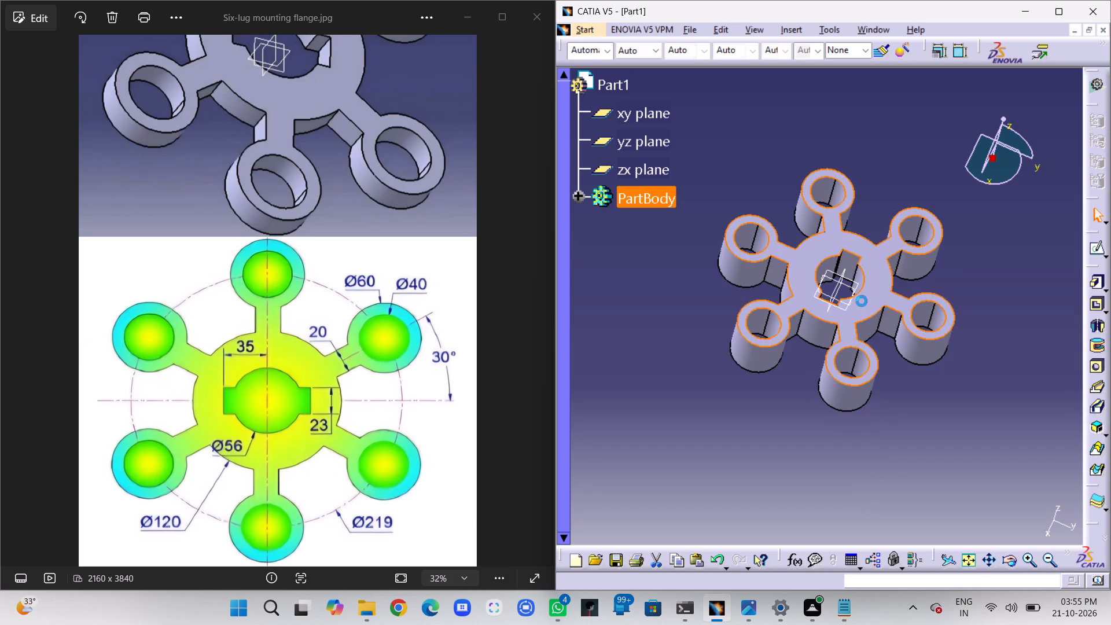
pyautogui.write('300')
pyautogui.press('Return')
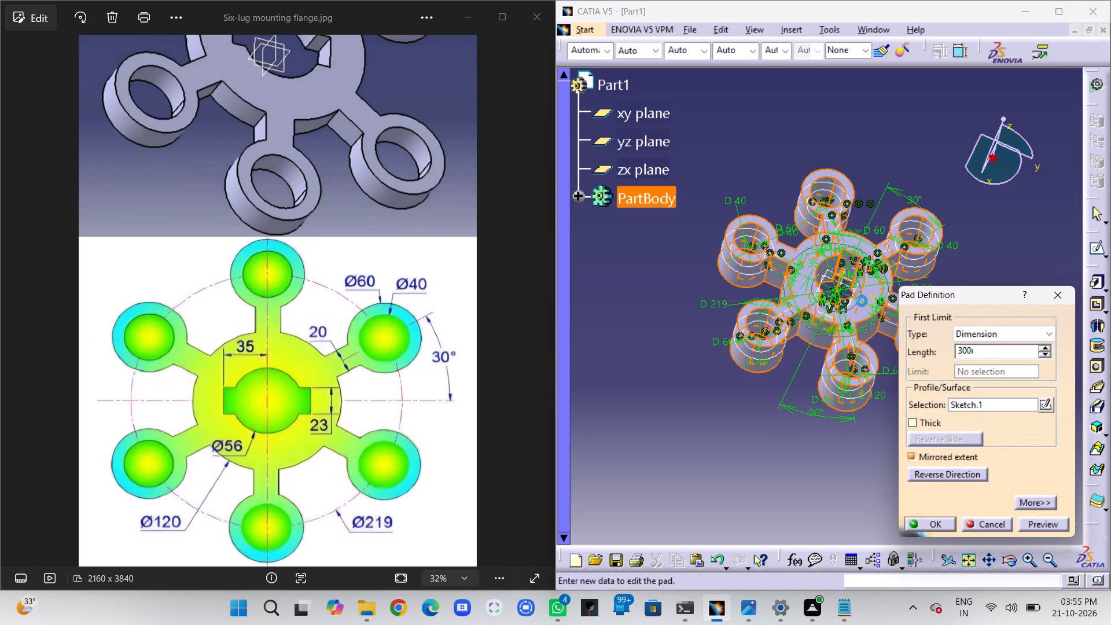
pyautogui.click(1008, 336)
# Examine the lengthened flange body from the side and from above its end face.
pyautogui.moveTo(1002, 340); pyautogui.dragTo(1003, 170, button='middle')
pyautogui.moveTo(996, 340); pyautogui.dragTo(1003, 170, button='right')
pyautogui.moveTo(926, 322); pyautogui.dragTo(954, 203, button='middle')
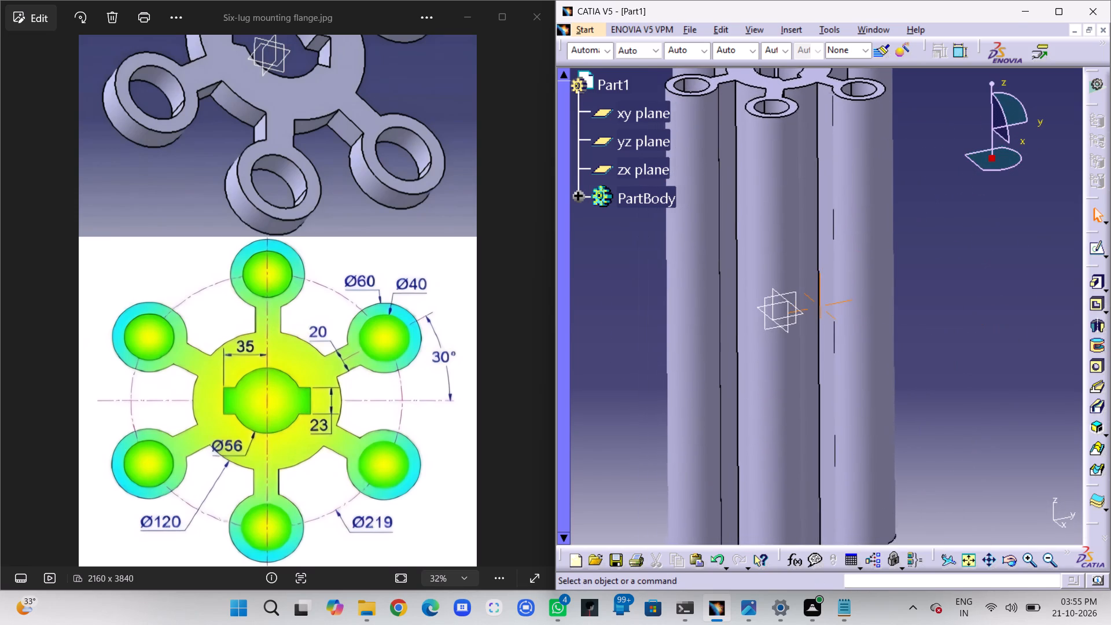
pyautogui.moveTo(954, 203); pyautogui.dragTo(943, 303, button='middle')
pyautogui.rightClick(954, 203)
pyautogui.moveTo(766, 449); pyautogui.dragTo(777, 418, button='middle')
pyautogui.moveTo(766, 450); pyautogui.dragTo(777, 418, button='right')
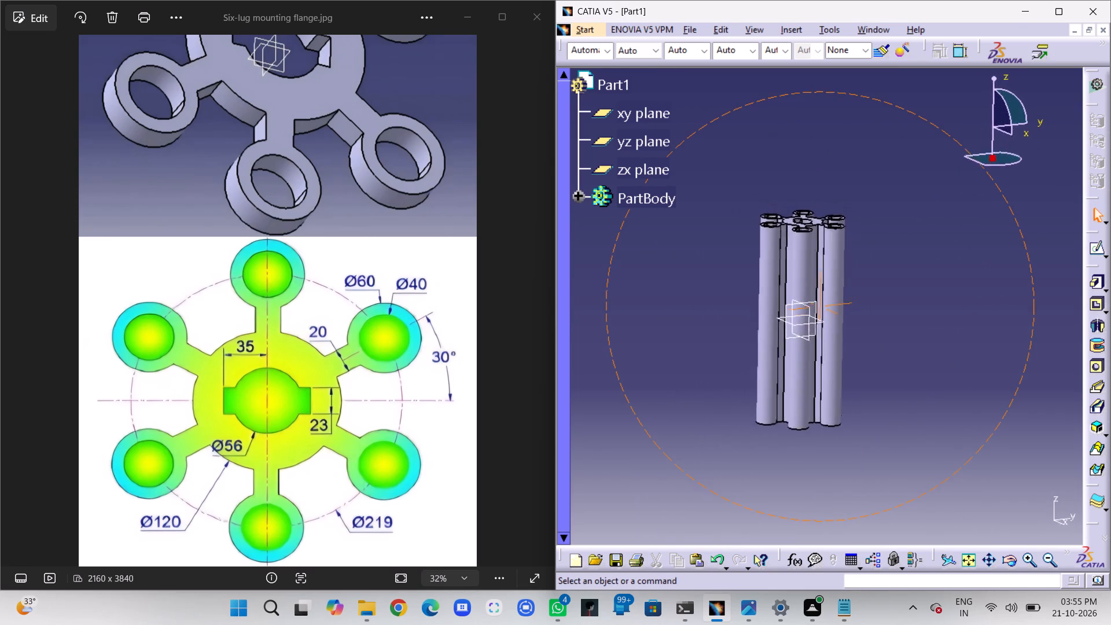
pyautogui.moveTo(777, 418); pyautogui.dragTo(681, 459, button='middle')
pyautogui.moveTo(777, 418); pyautogui.dragTo(681, 459, button='right')
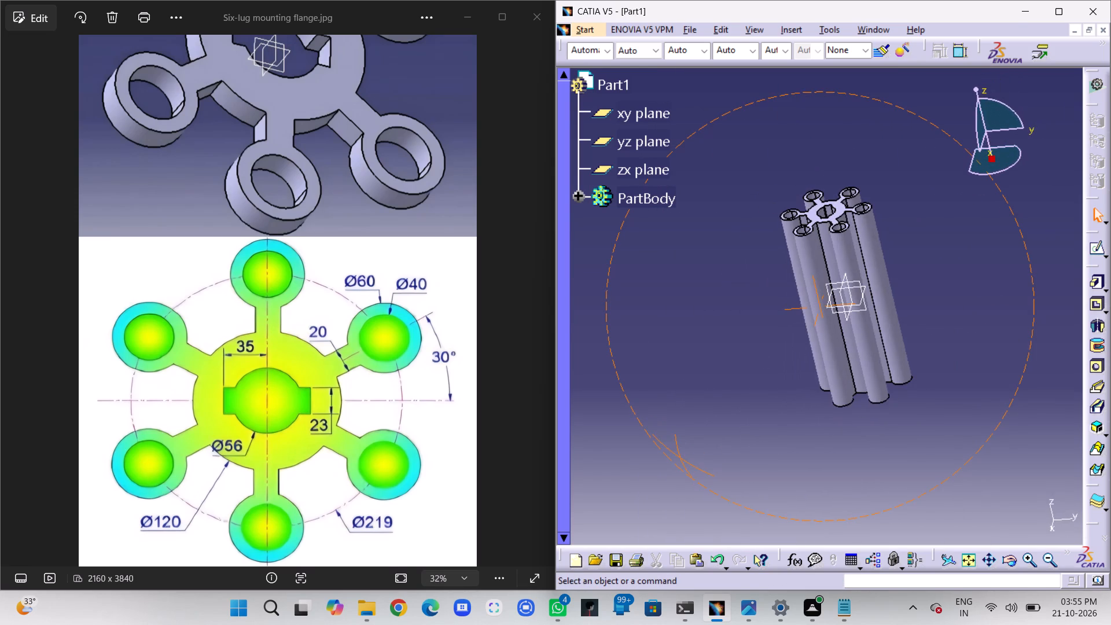
pyautogui.moveTo(681, 459); pyautogui.dragTo(767, 514, button='middle')
pyautogui.moveTo(681, 459); pyautogui.dragTo(767, 514, button='right')
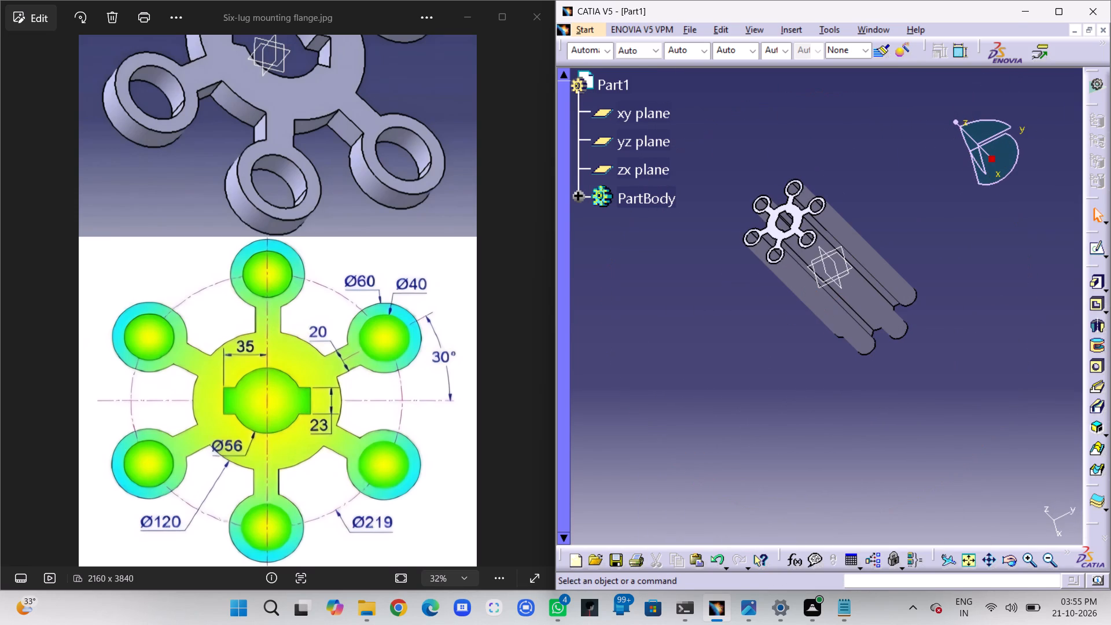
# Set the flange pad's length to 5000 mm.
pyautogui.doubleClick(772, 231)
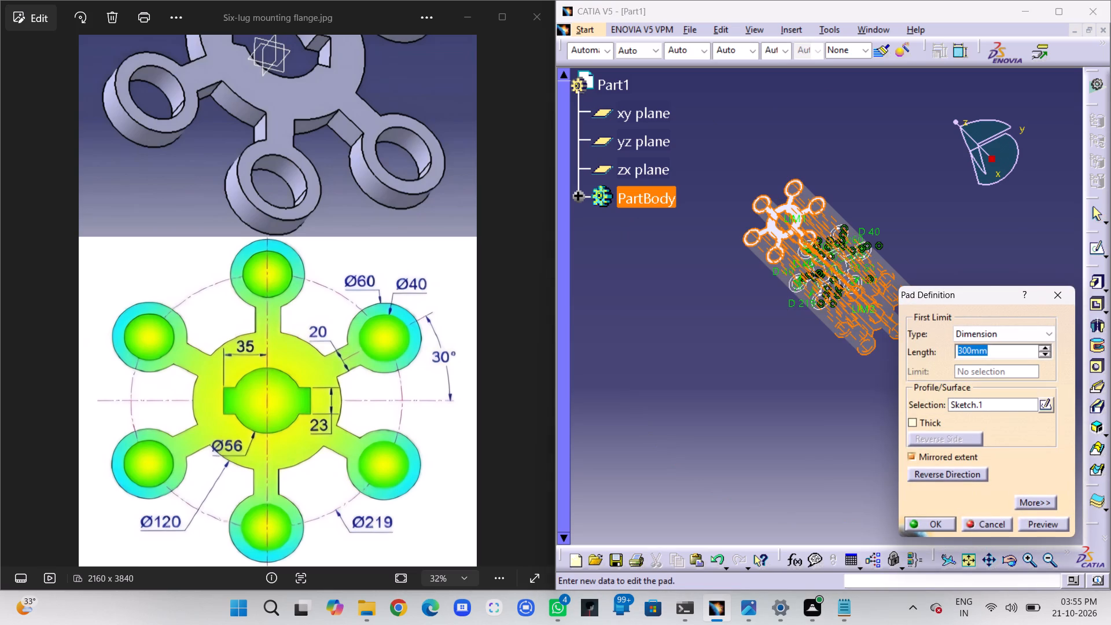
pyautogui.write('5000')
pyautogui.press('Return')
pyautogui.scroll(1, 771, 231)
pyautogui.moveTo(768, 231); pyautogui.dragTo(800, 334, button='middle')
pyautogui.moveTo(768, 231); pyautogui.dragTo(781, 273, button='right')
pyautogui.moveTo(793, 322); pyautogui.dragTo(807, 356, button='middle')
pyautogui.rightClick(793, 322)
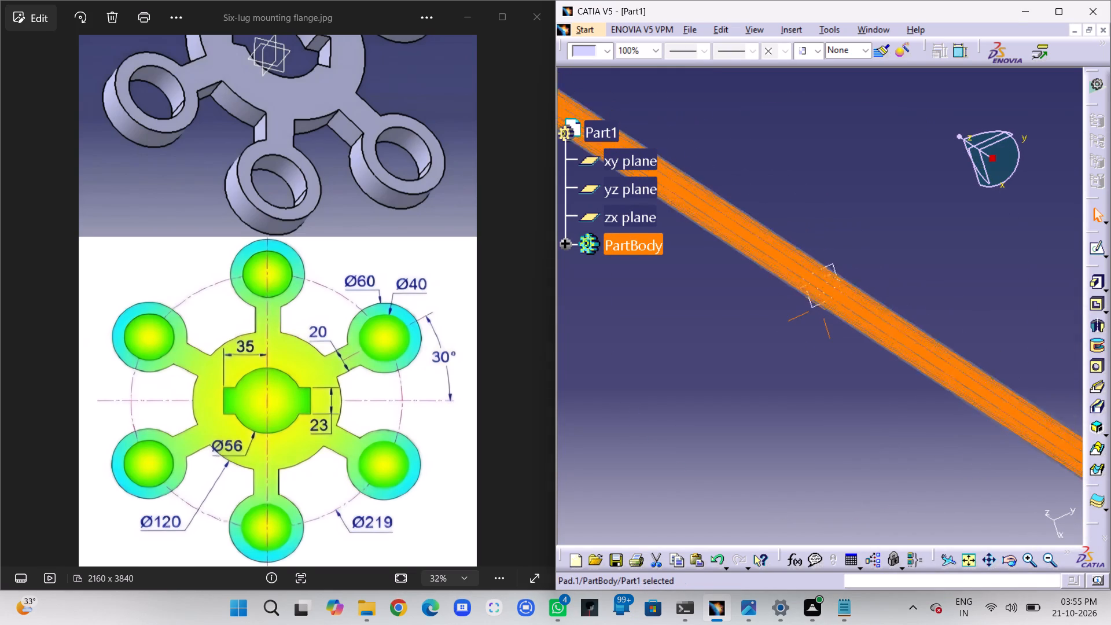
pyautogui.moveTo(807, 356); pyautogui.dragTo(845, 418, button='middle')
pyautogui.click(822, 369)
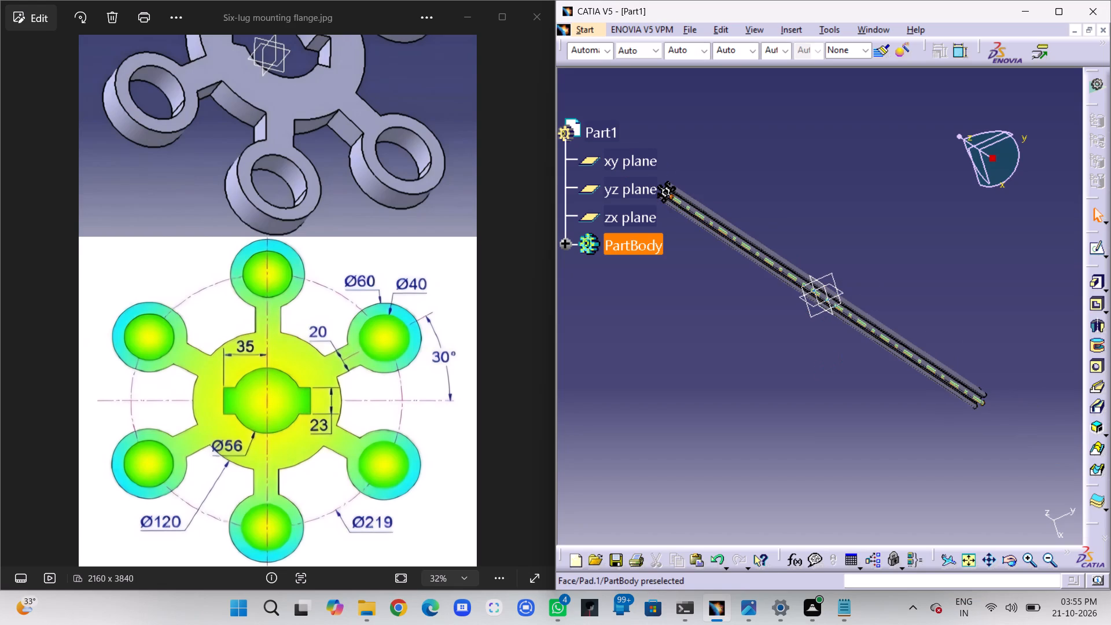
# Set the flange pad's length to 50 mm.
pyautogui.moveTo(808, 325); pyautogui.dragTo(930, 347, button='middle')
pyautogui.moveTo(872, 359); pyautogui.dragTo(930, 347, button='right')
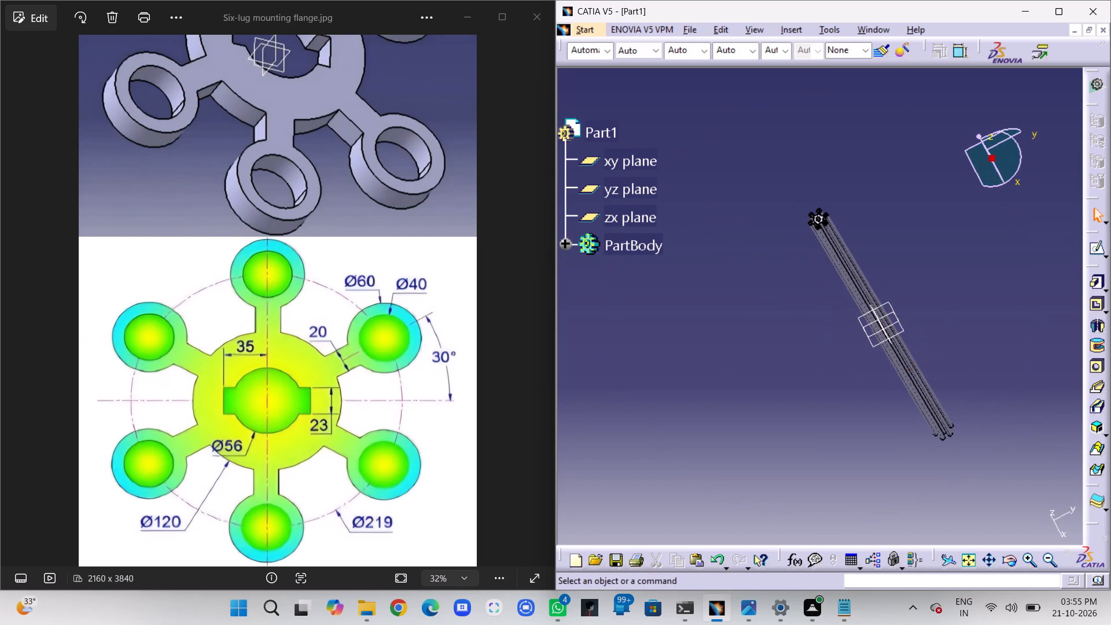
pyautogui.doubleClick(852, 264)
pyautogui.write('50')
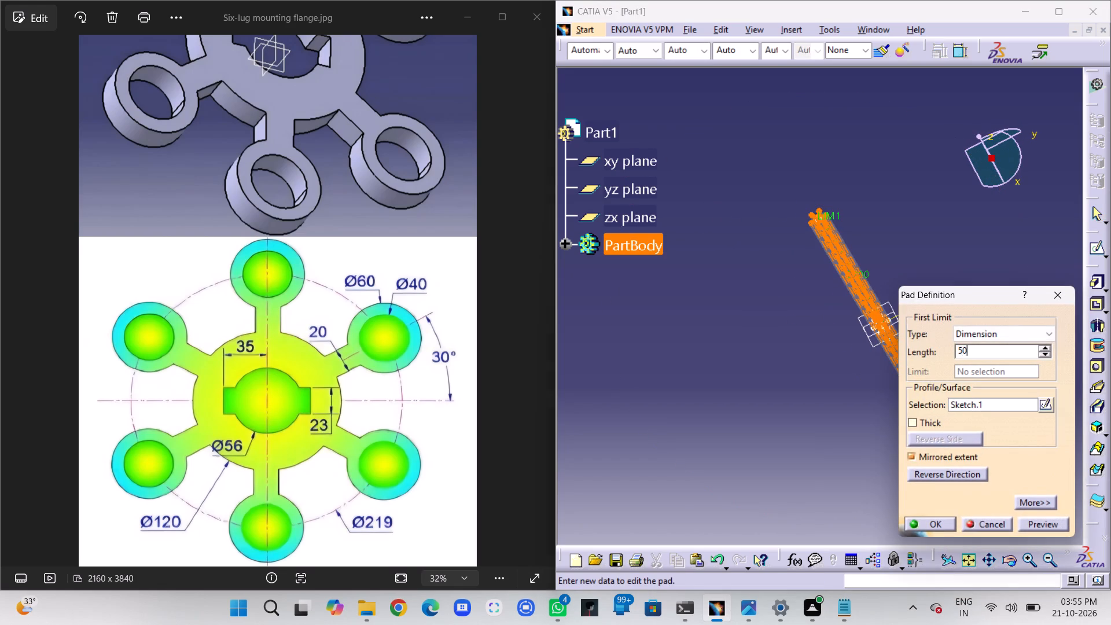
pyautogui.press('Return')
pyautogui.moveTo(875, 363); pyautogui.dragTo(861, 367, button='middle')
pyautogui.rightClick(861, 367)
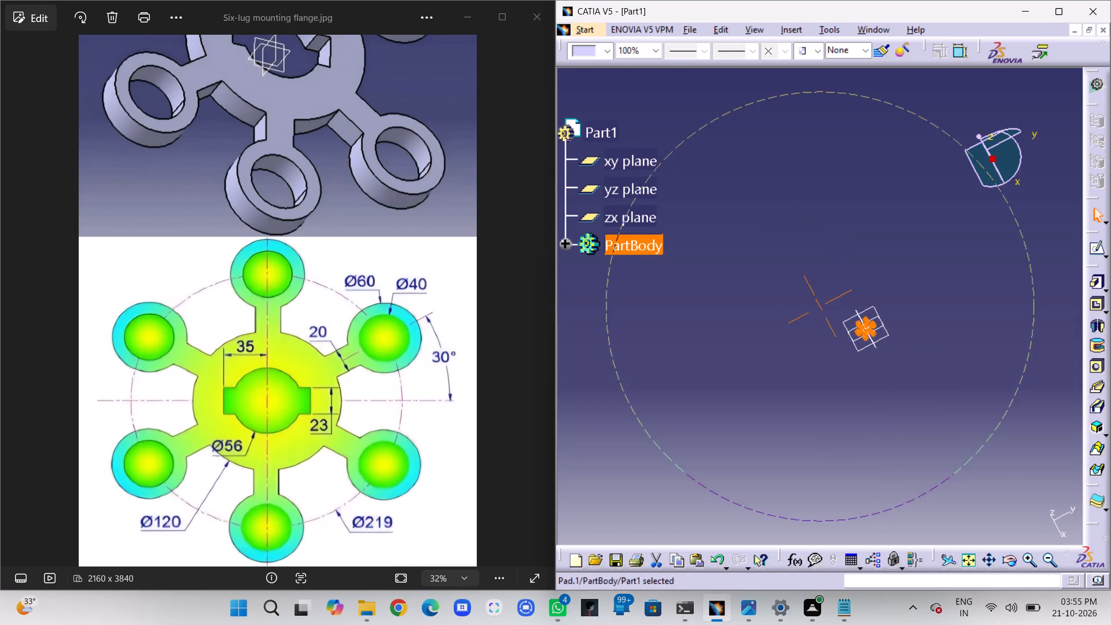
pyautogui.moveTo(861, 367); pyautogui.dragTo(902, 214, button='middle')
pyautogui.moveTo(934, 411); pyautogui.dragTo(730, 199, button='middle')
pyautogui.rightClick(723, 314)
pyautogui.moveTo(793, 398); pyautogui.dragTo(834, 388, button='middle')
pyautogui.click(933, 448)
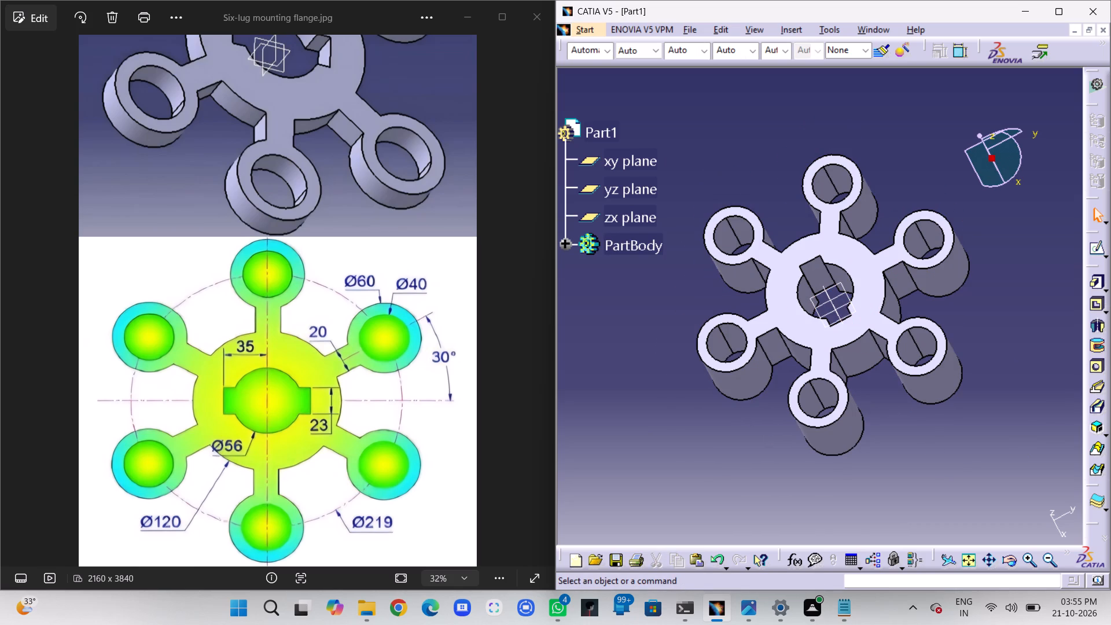
# Set the flange pad's length to 30 mm, keeping the mirrored extent.
pyautogui.doubleClick(860, 317)
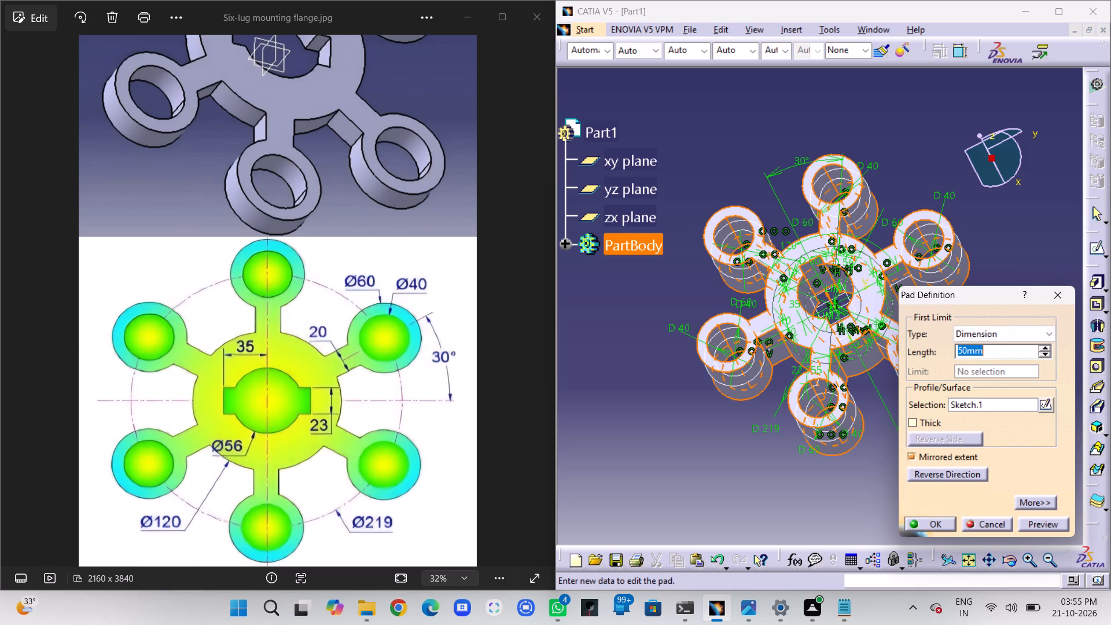
pyautogui.write('30')
pyautogui.press('Return')
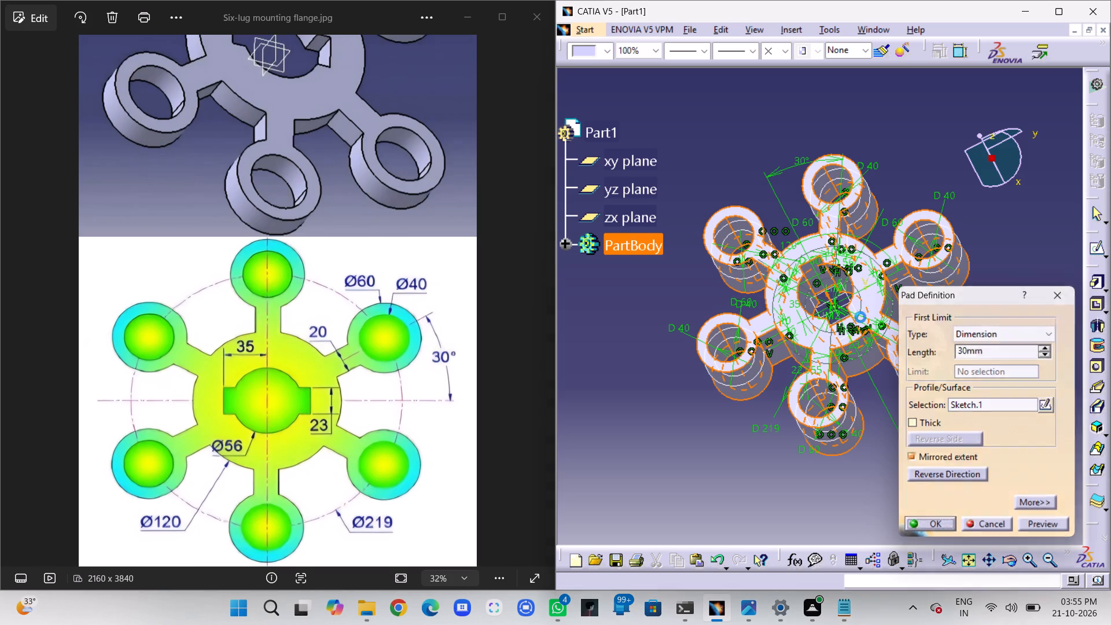
pyautogui.click(892, 433)
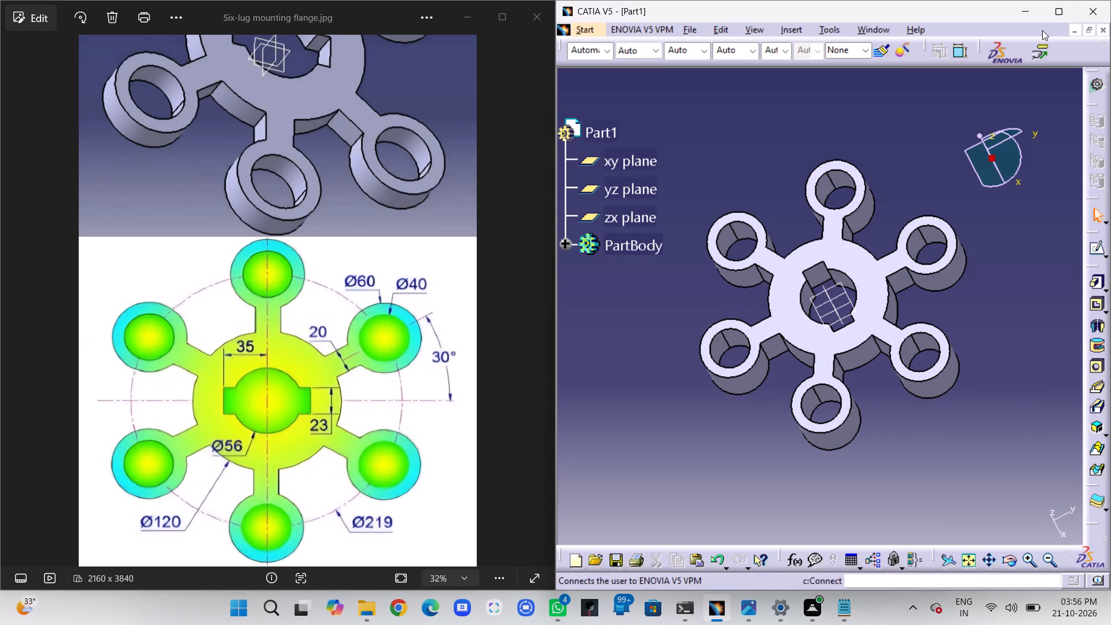
# Maximize the model window and show the flange in isometric view.
pyautogui.click(1060, 10)
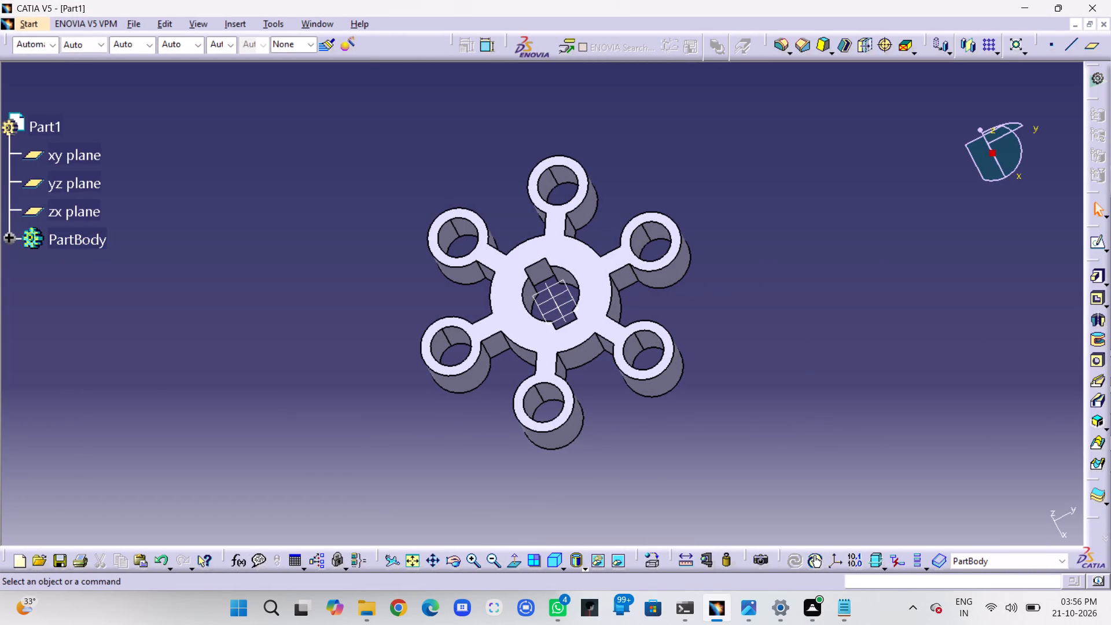
pyautogui.click(553, 562)
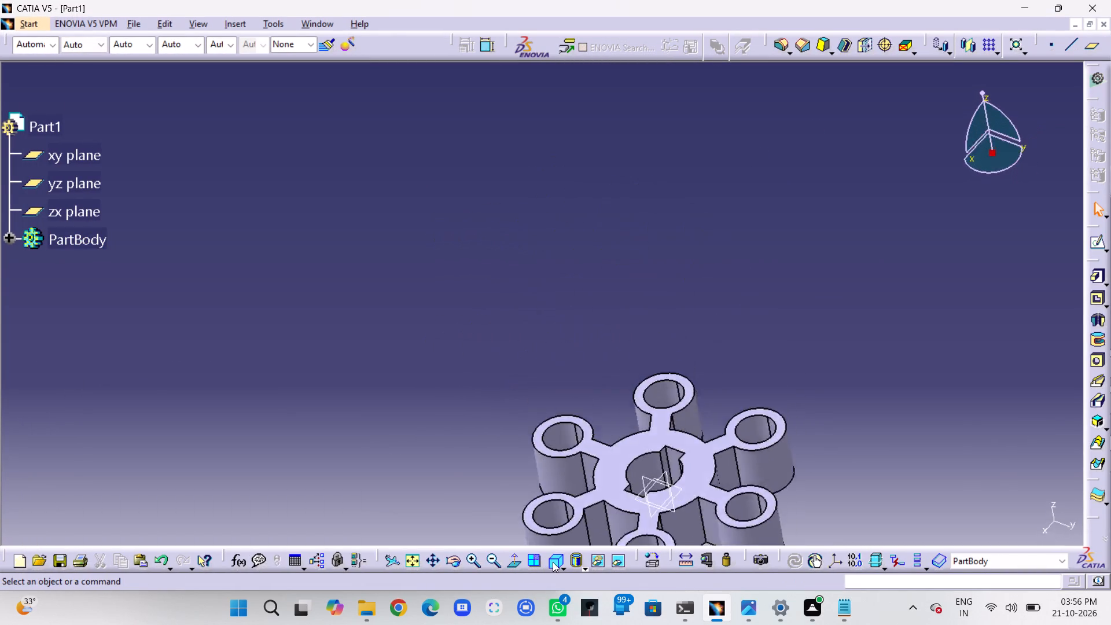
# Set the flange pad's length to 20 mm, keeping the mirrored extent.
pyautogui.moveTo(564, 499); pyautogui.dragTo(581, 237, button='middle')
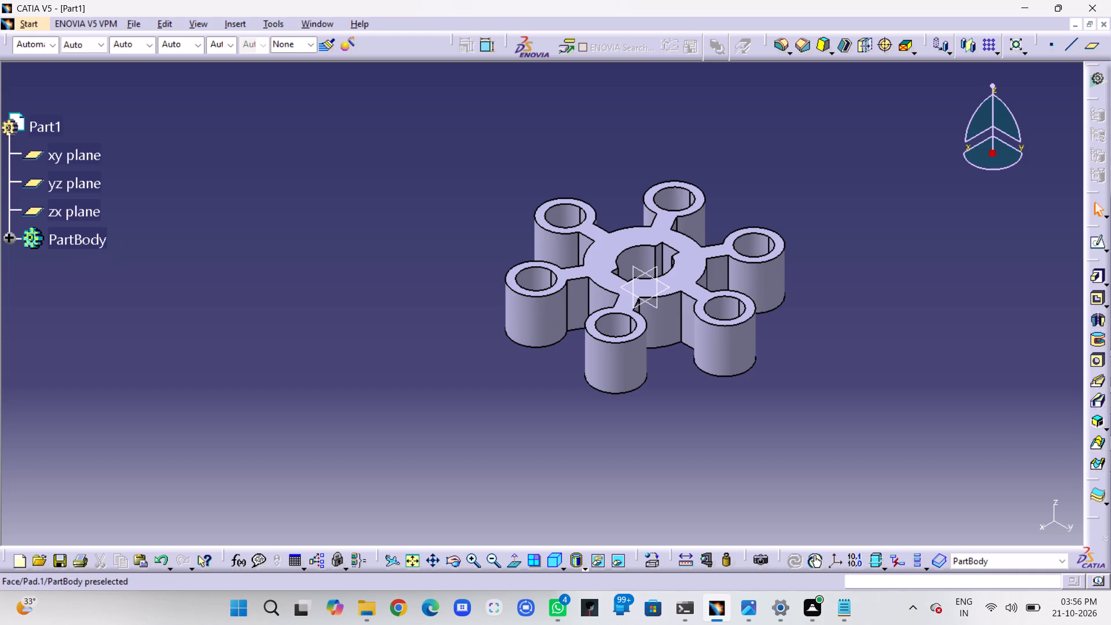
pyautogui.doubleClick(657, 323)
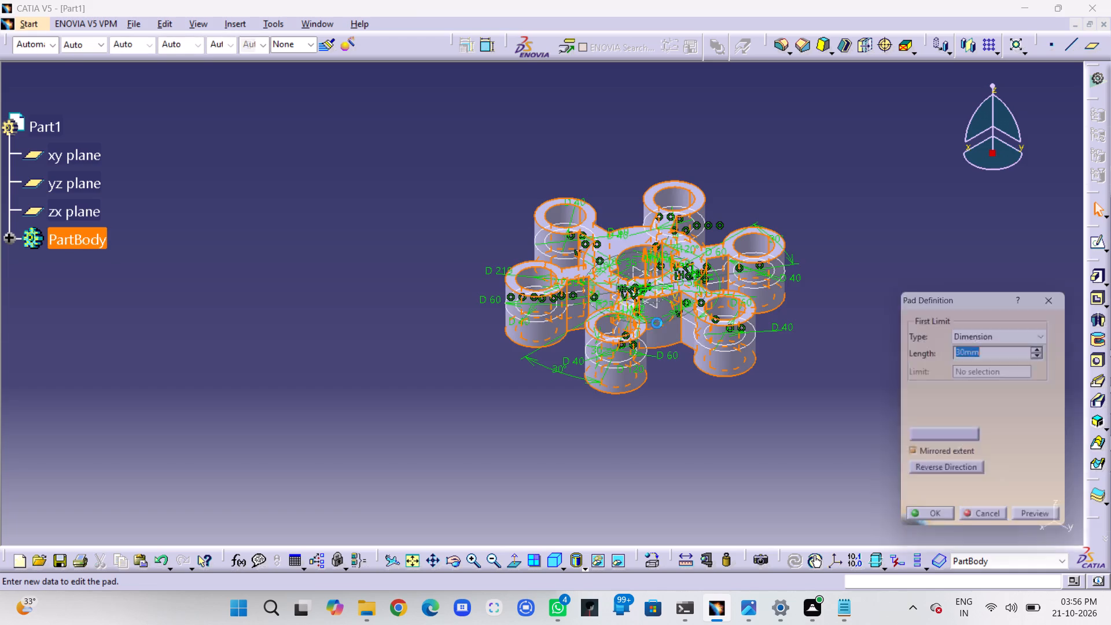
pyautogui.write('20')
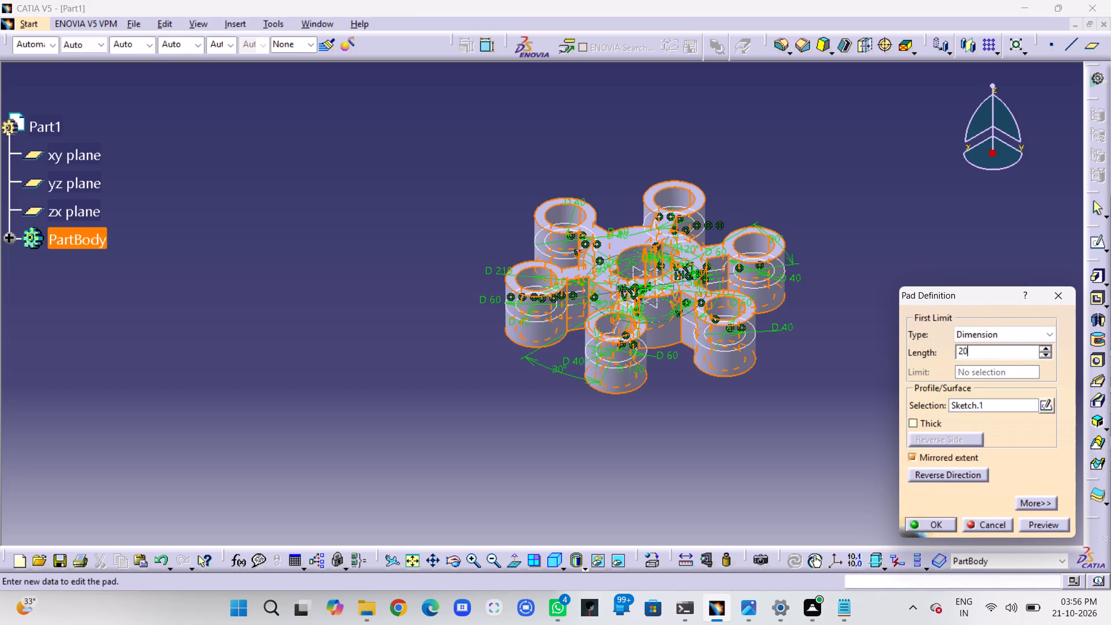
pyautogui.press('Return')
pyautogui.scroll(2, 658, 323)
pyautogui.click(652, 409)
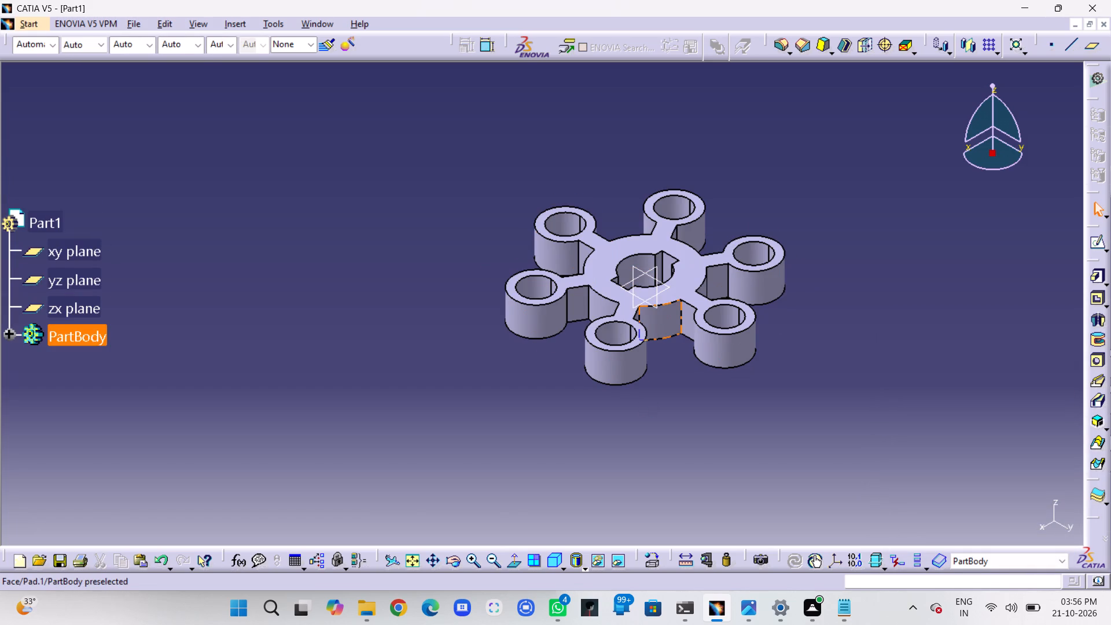
# Set the flange pad's length to 10 mm, keeping the mirrored extent.
pyautogui.doubleClick(658, 323)
pyautogui.write('10')
pyautogui.press('Return')
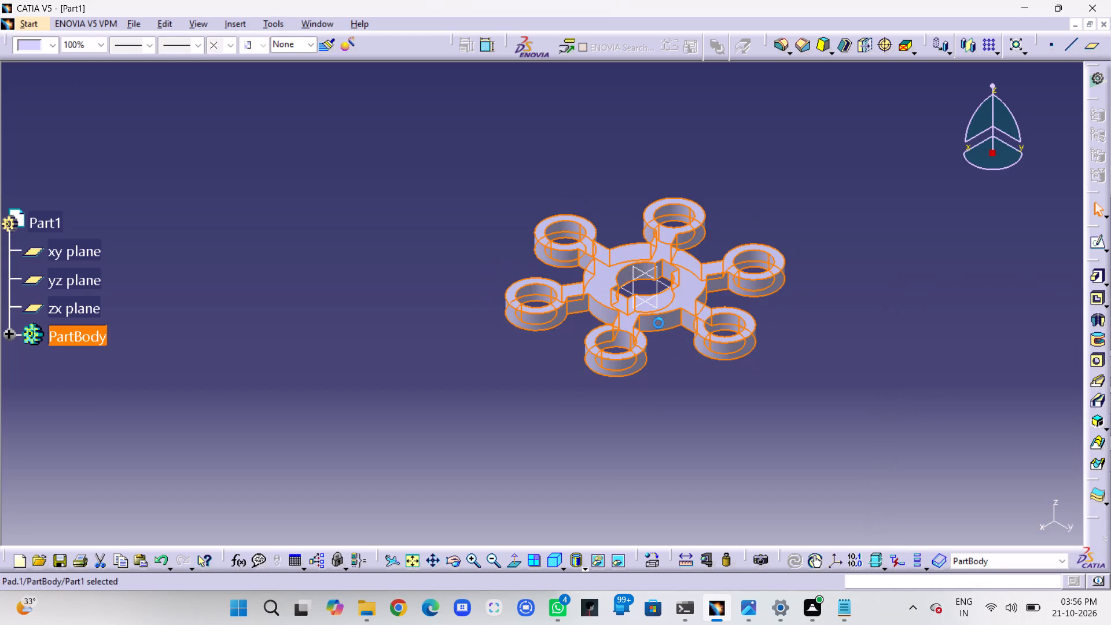
pyautogui.click(718, 358)
pyautogui.click(688, 451)
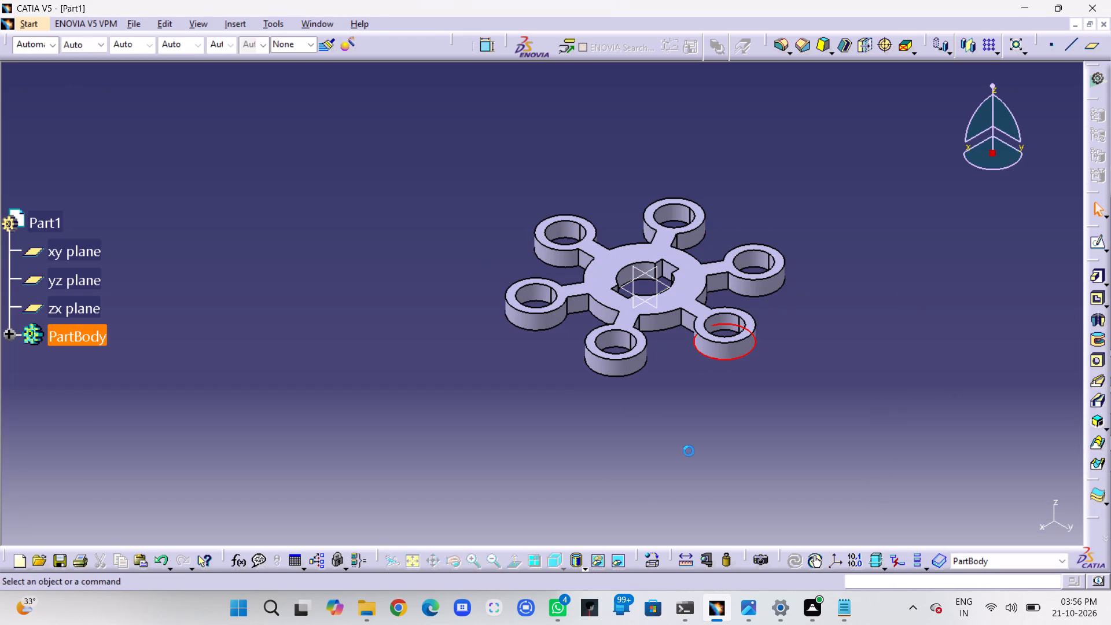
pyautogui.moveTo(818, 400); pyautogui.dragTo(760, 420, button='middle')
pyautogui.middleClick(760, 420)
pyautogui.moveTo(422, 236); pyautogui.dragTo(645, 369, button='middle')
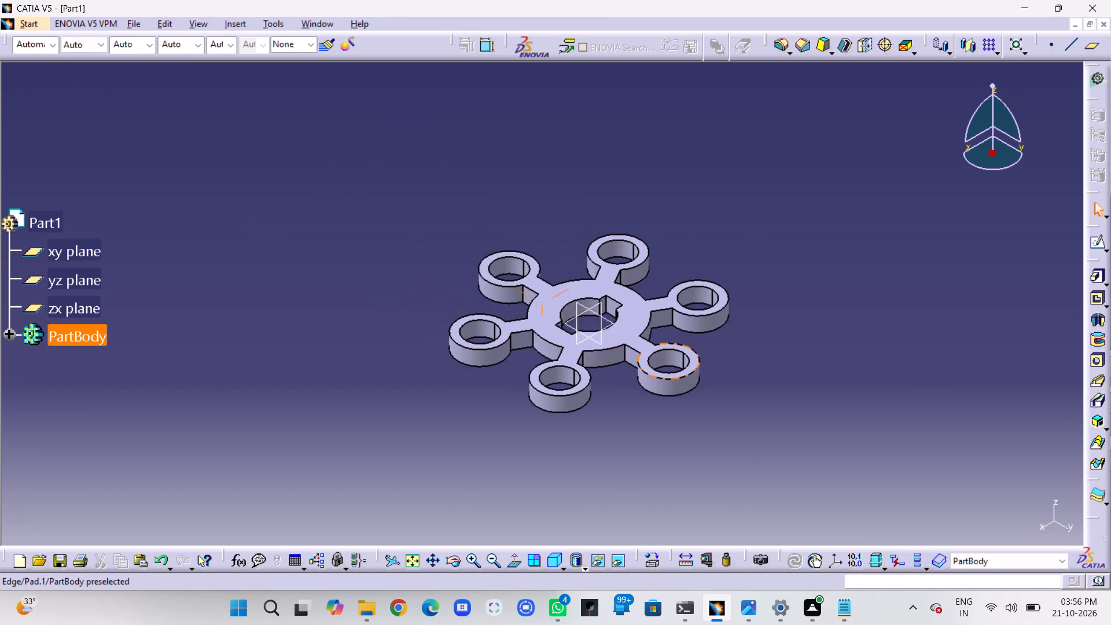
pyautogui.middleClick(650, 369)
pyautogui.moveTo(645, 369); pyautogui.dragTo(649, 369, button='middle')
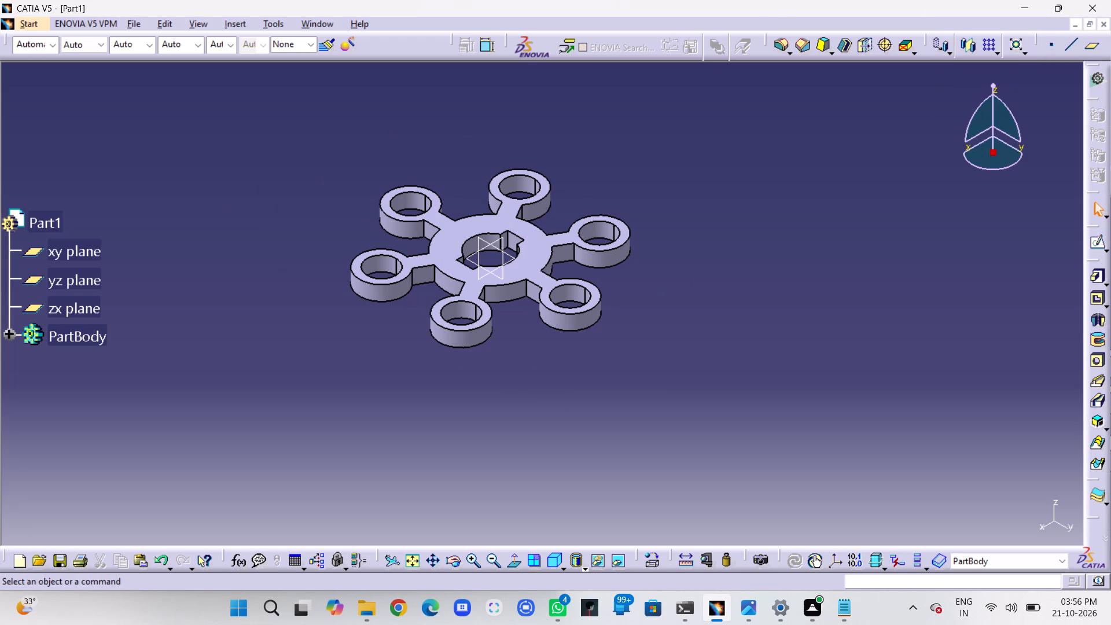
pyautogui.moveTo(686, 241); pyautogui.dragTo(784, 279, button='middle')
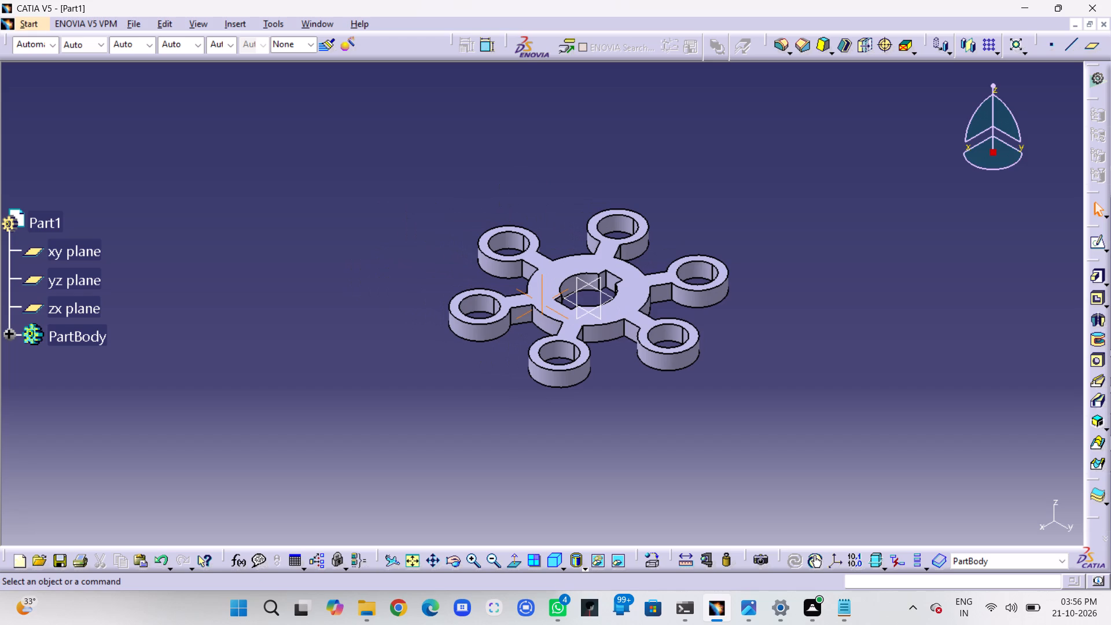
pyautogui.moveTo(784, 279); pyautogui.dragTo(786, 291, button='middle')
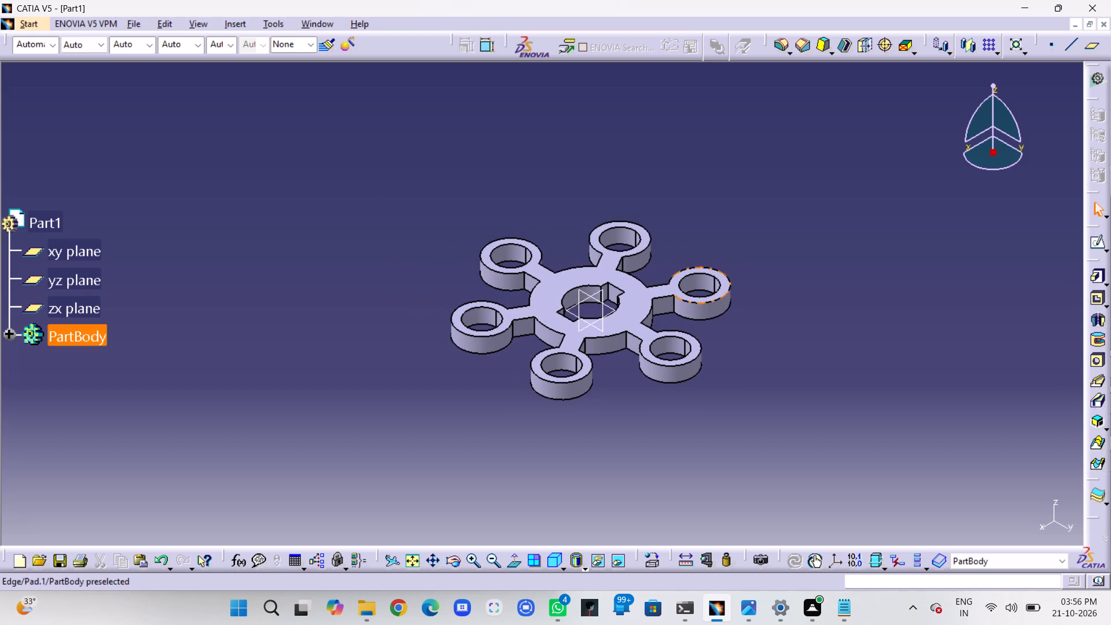
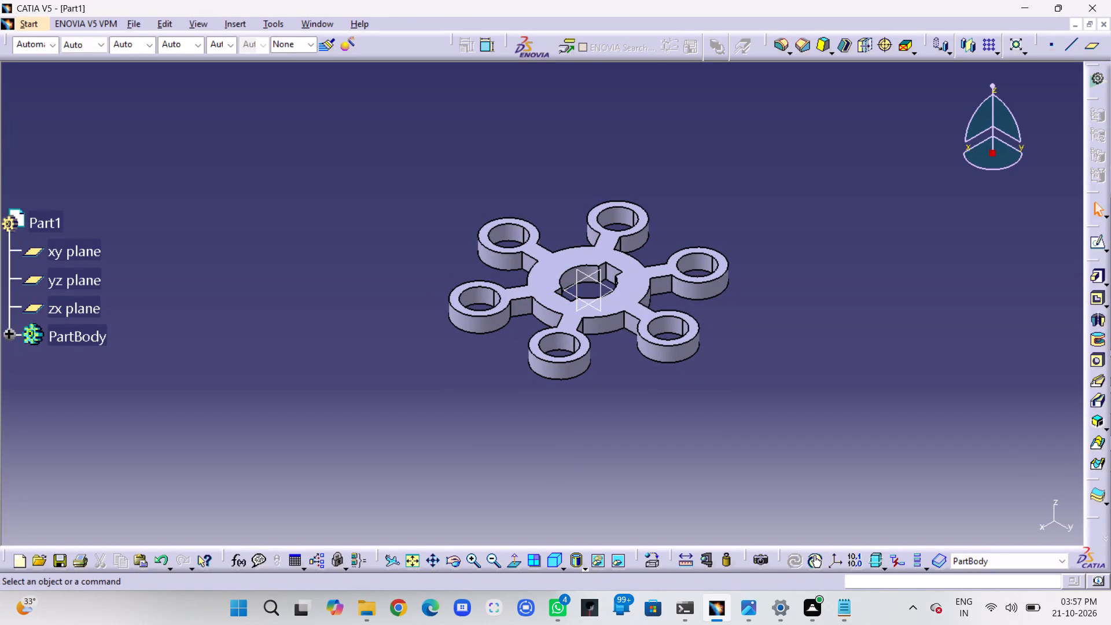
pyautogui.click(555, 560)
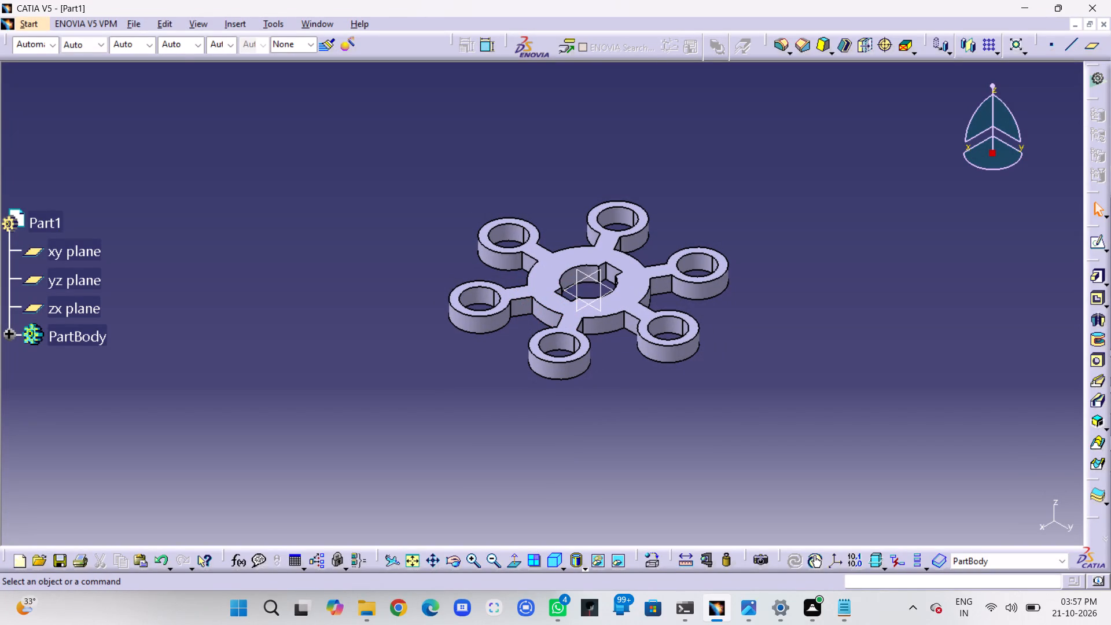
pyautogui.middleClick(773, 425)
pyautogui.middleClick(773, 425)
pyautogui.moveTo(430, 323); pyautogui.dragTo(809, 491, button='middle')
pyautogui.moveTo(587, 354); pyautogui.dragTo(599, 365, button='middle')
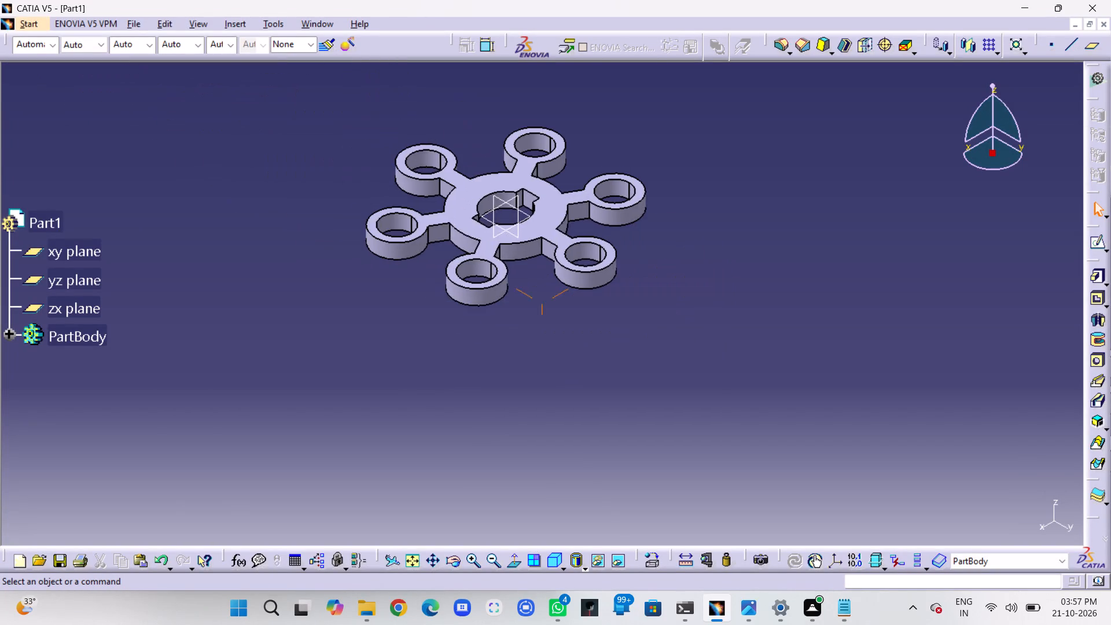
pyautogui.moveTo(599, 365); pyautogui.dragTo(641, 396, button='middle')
# Save the part as a CATPart named "Six-lug mounting flange" in the Design > Fuji folder.
pyautogui.click(130, 20)
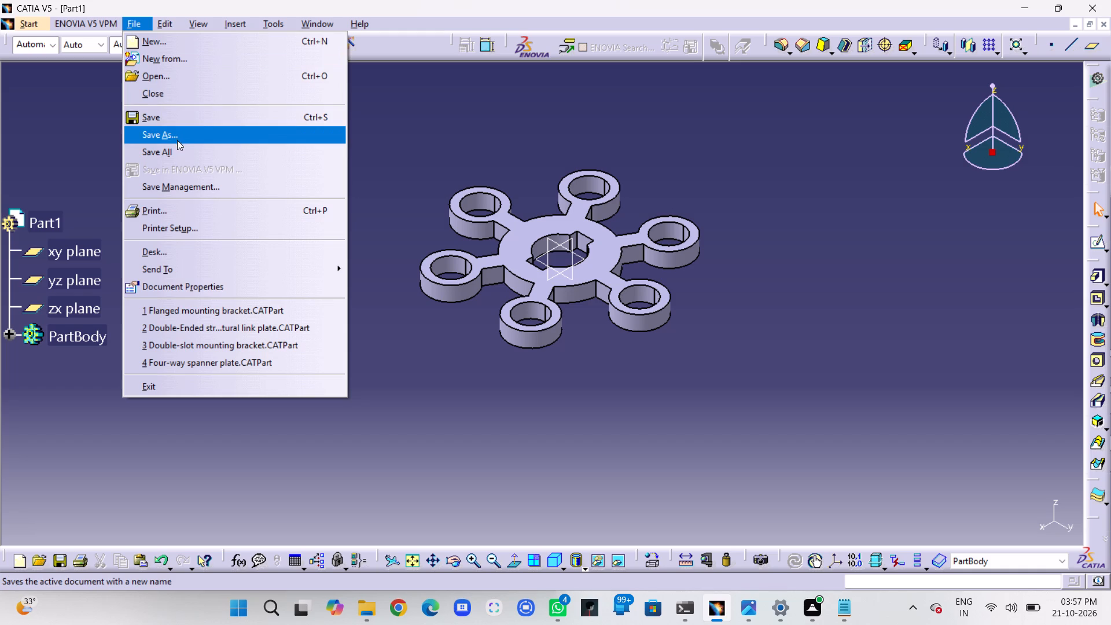
pyautogui.click(182, 136)
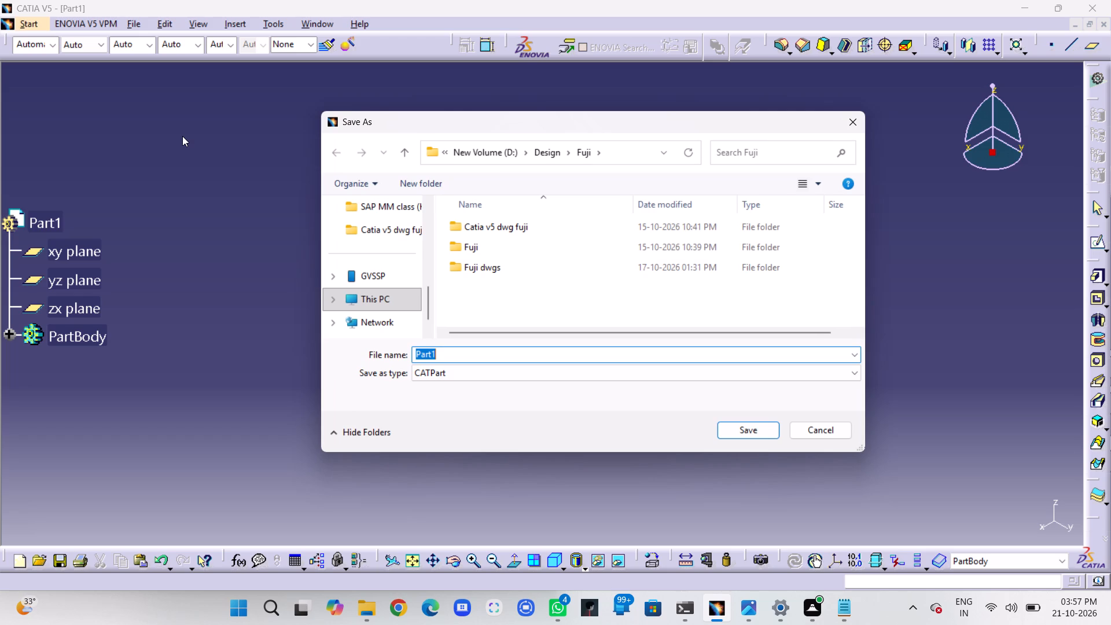
pyautogui.write('Six')
pyautogui.press('-')
pyautogui.write('lug')
pyautogui.press('space')
pyautogui.write('moun')
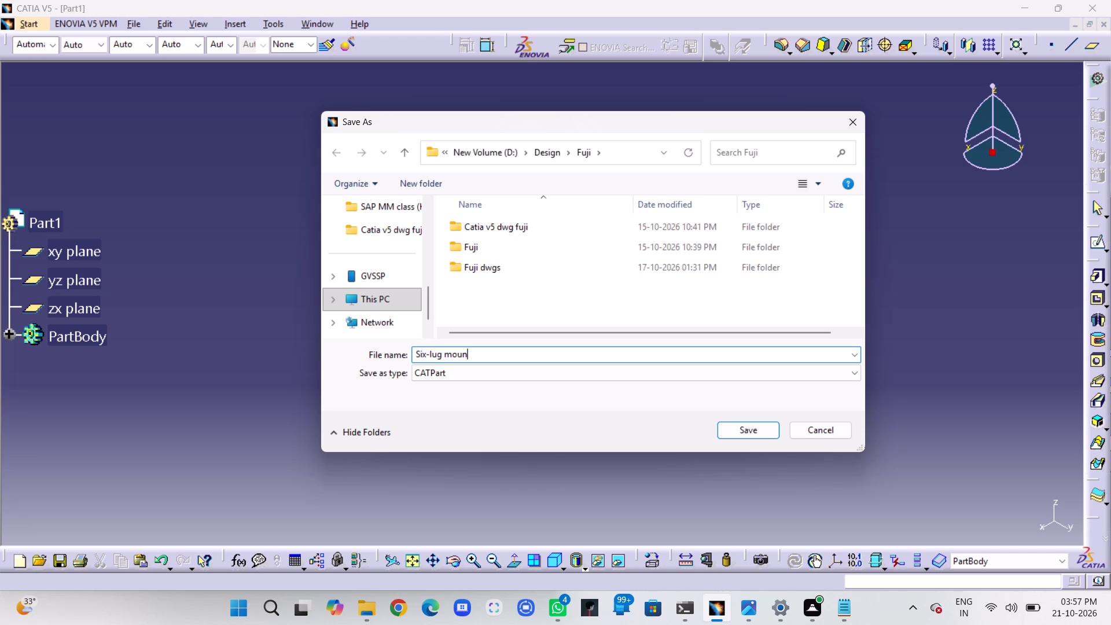
pyautogui.write('ting')
pyautogui.press('space')
pyautogui.press('f')
pyautogui.write('lang')
pyautogui.press('e')
pyautogui.click(722, 428)
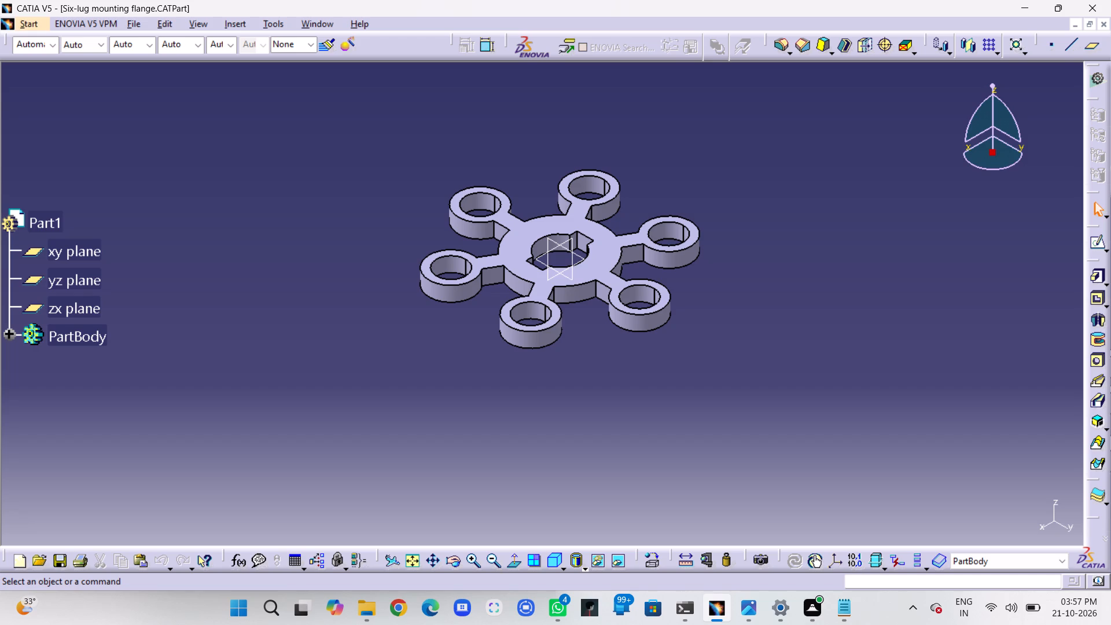
# Save a copy of the flange in igs format in the Fuji folder, keeping the name "Six-lug mounting flange".
pyautogui.click(136, 23)
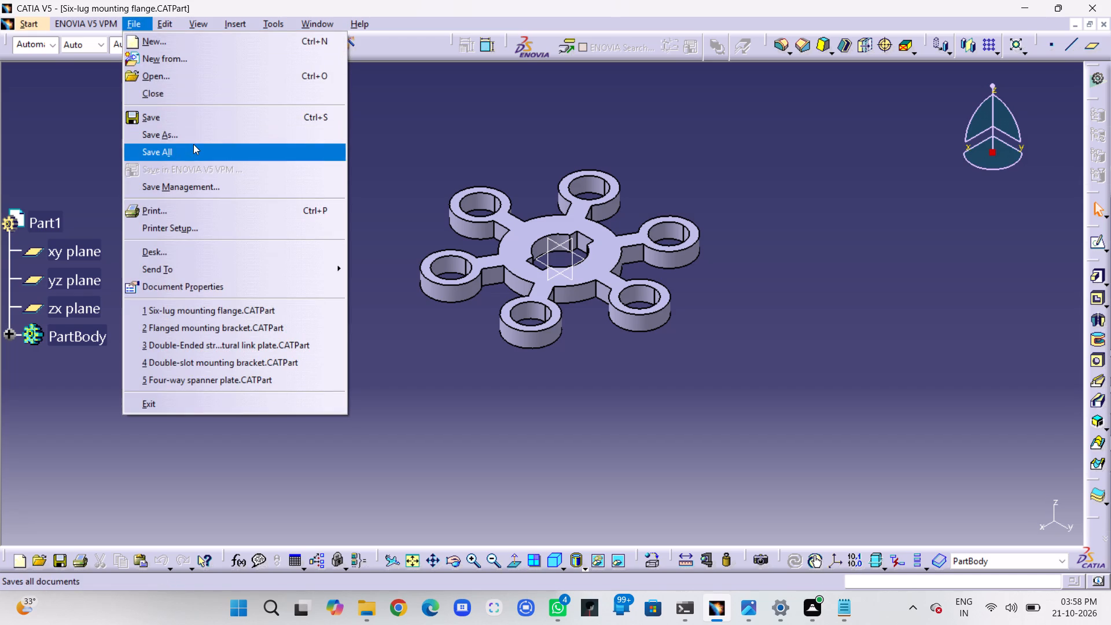
pyautogui.click(201, 130)
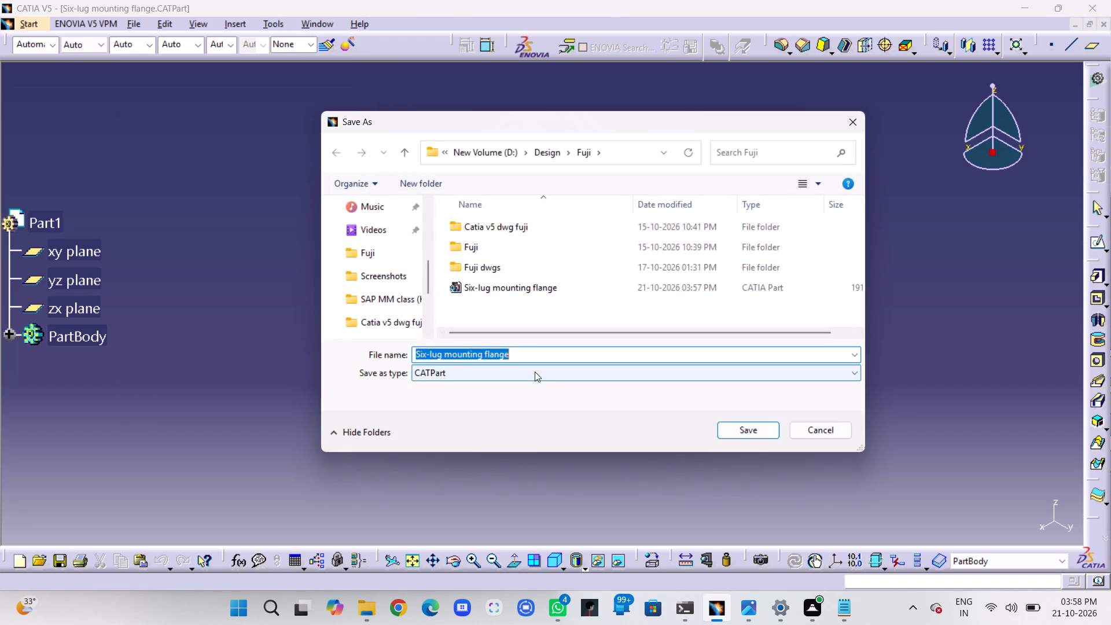
pyautogui.click(535, 372)
pyautogui.click(510, 412)
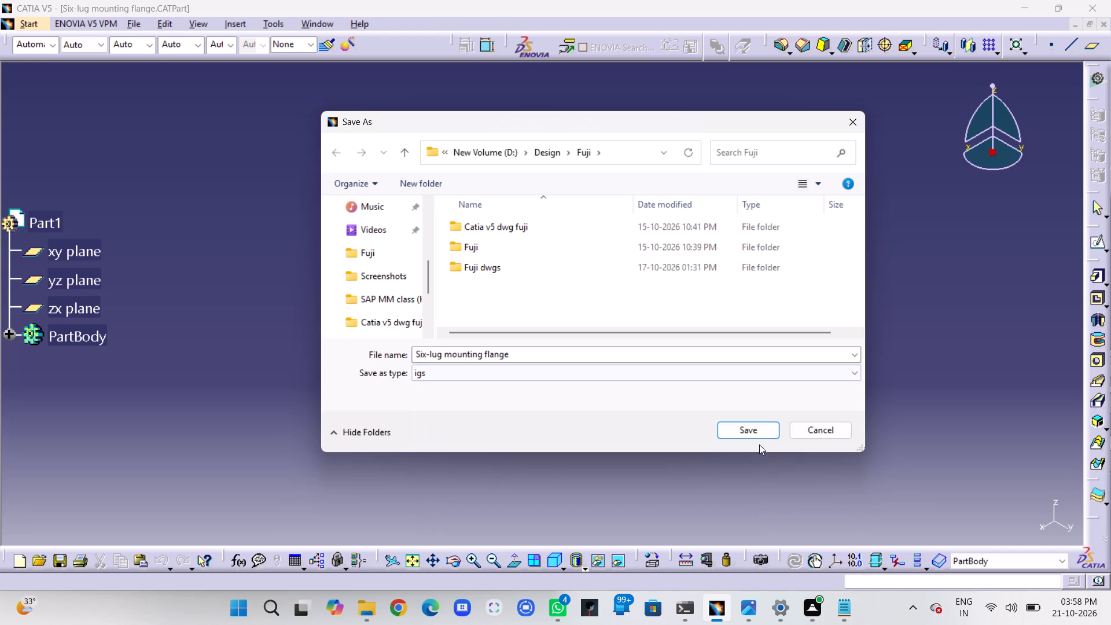
pyautogui.click(766, 431)
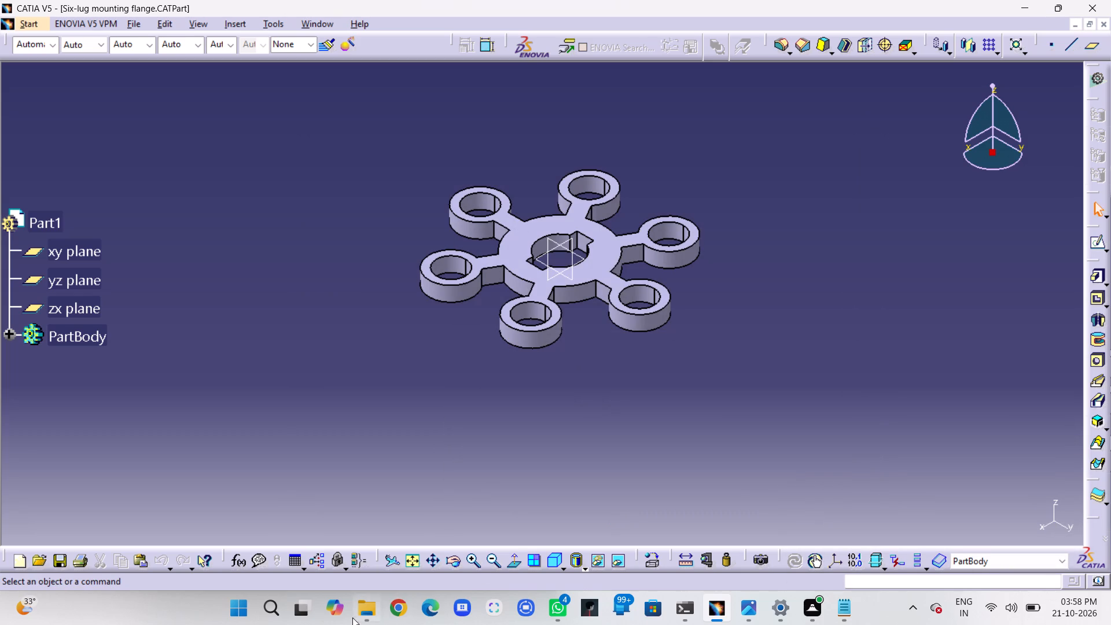